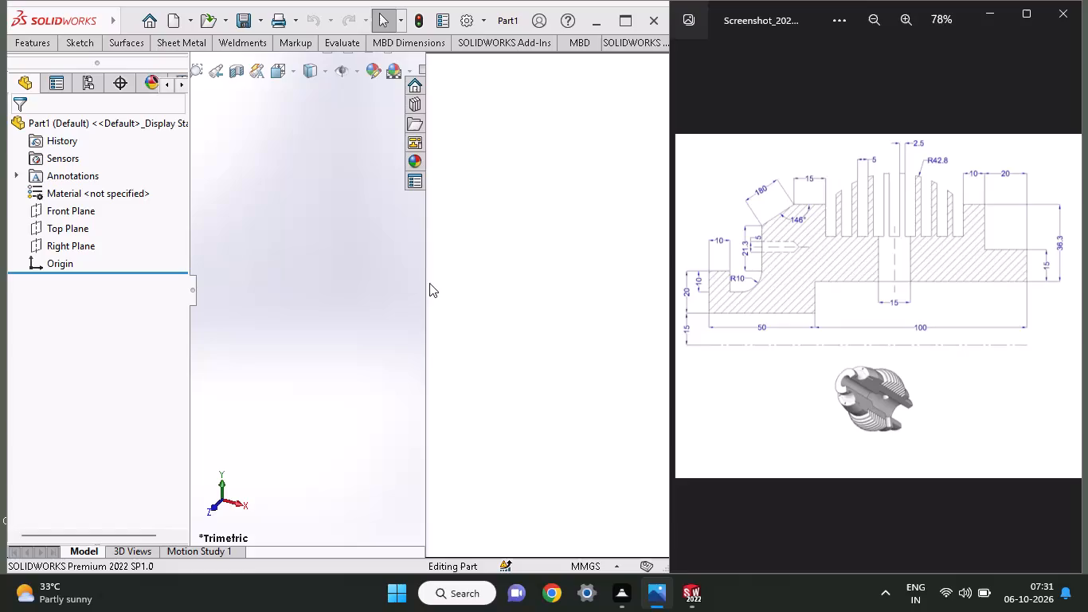
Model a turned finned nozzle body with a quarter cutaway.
Widen the graphics area and start a new sketch on the Top Plane.
{"action": "left_click_drag", "start_coordinate": [427, 285], "coordinate": [594, 308]}
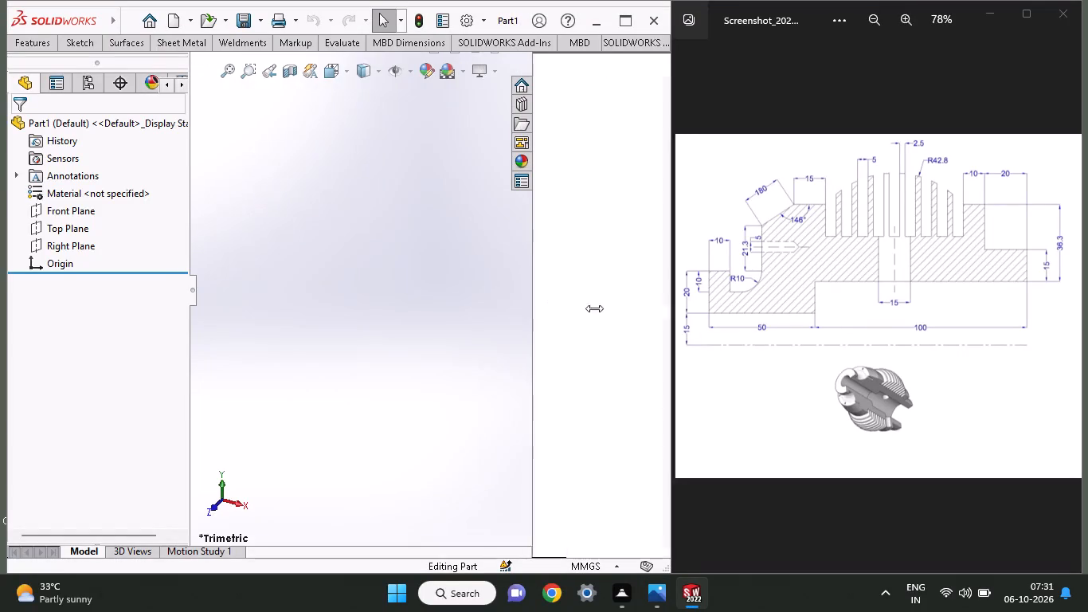
{"action": "left_click_drag", "start_coordinate": [594, 308], "coordinate": [649, 315]}
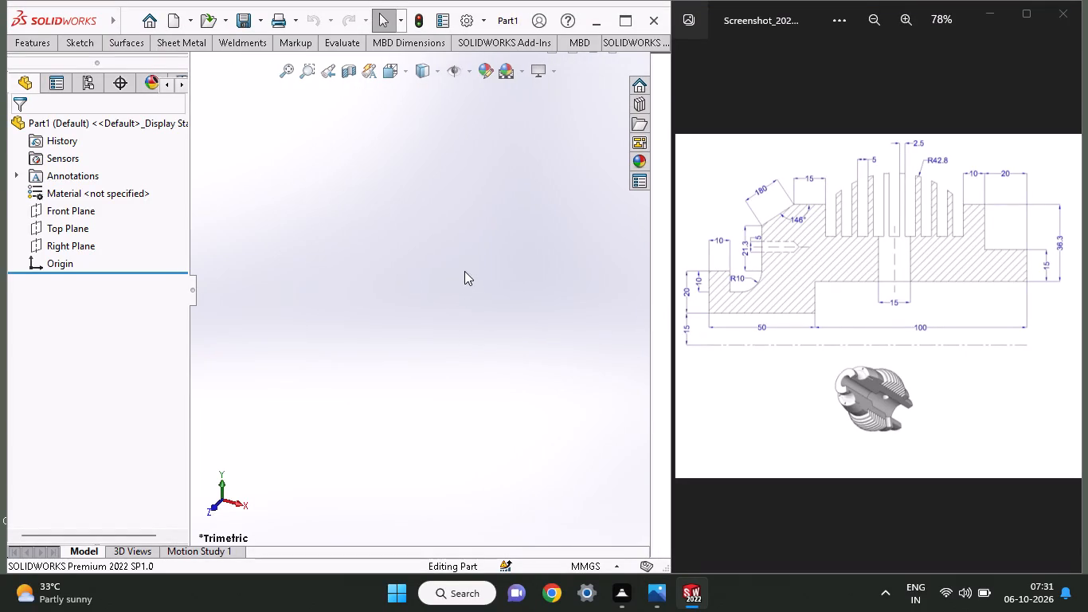
{"action": "left_click", "coordinate": [50, 228]}
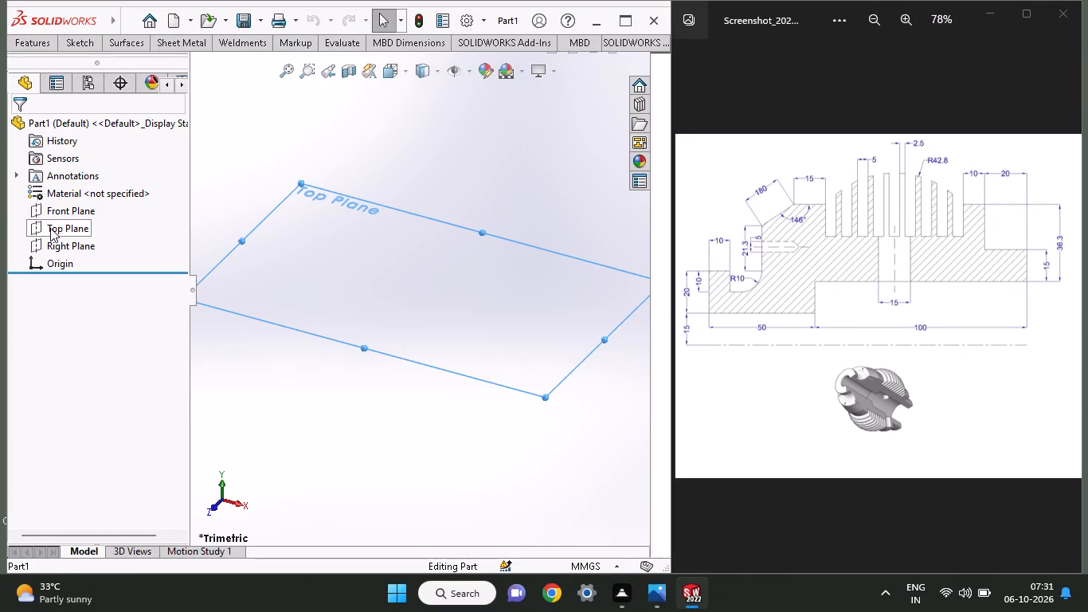
{"action": "left_click", "coordinate": [71, 210]}
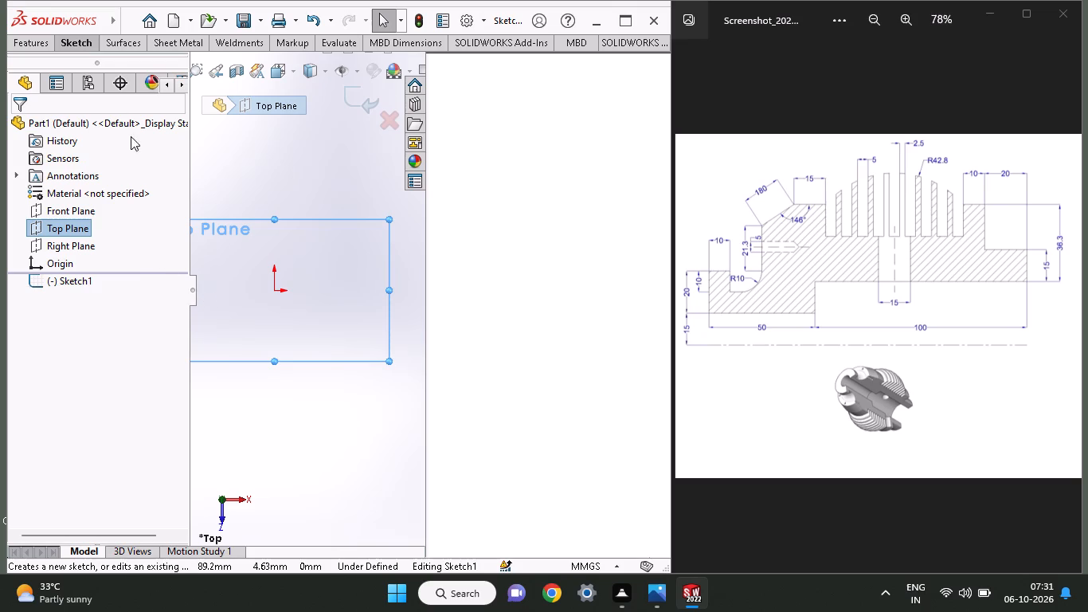
Sketch a horizontal line about 54 mm long from the origin in the negative X direction.
{"action": "left_click", "coordinate": [78, 44]}
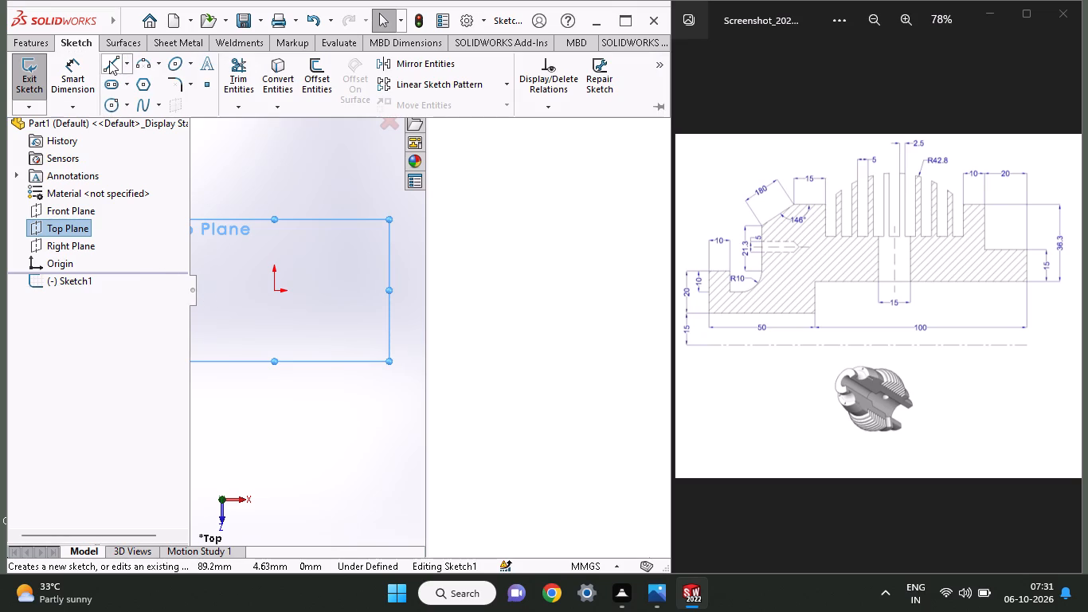
{"action": "left_click", "coordinate": [109, 61]}
{"action": "left_click", "coordinate": [271, 291]}
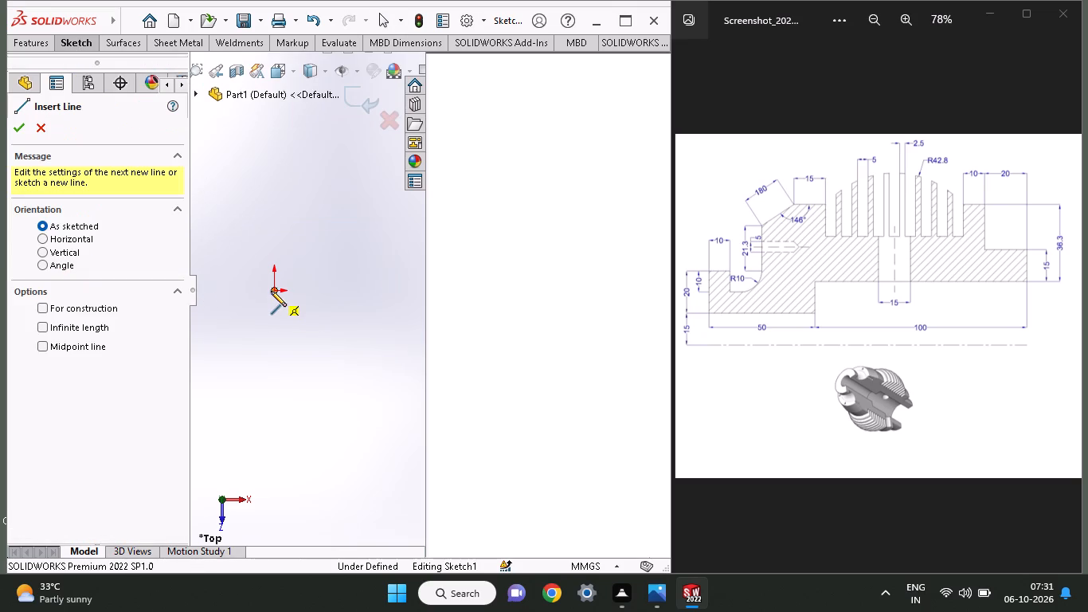
{"action": "left_click", "coordinate": [205, 289]}
{"action": "right_click", "coordinate": [240, 185]}
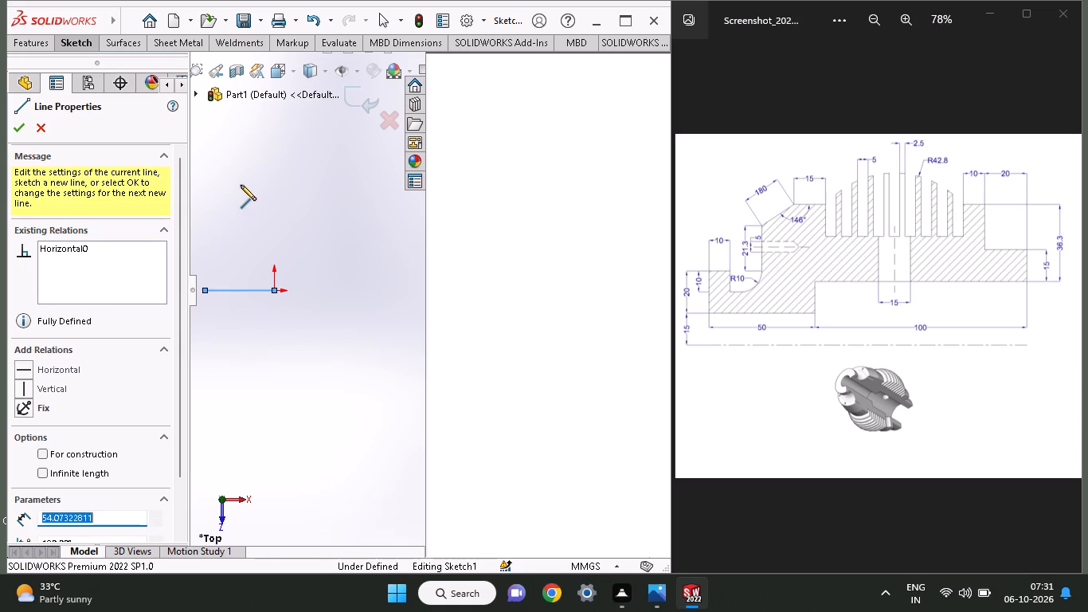
{"action": "left_click", "coordinate": [274, 200]}
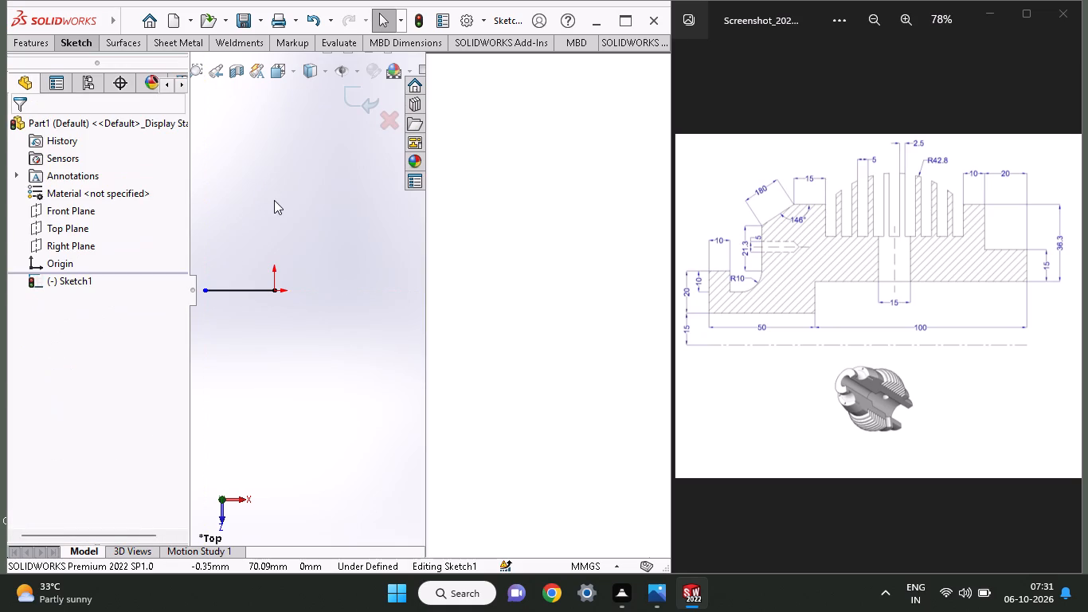
Dimension the horizontal line's length below it and set it to 60 mm.
{"action": "left_click", "coordinate": [82, 41]}
{"action": "left_click", "coordinate": [72, 74]}
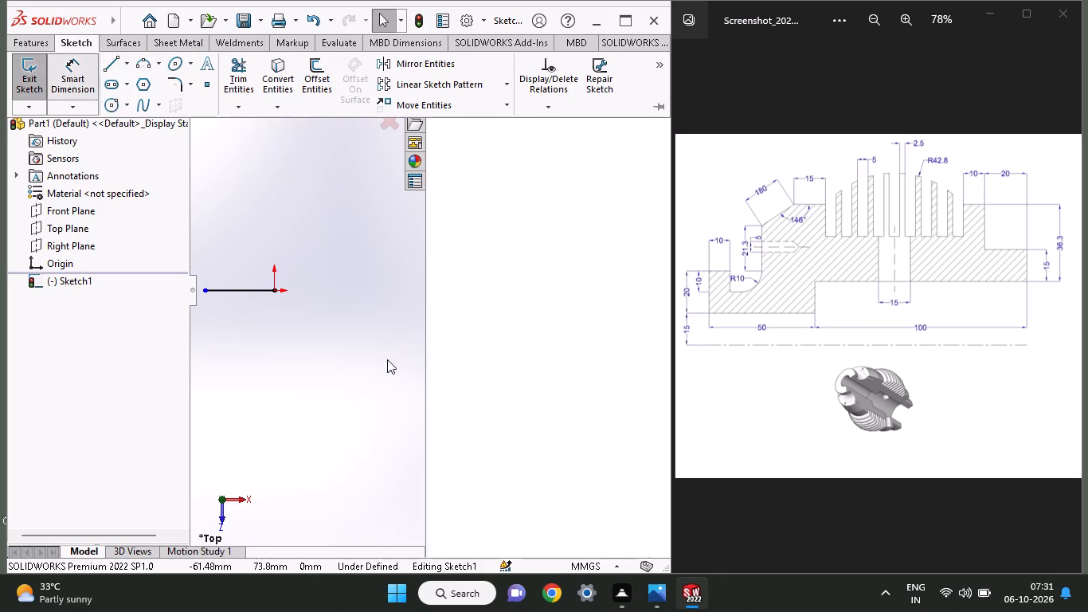
{"action": "left_click", "coordinate": [241, 288]}
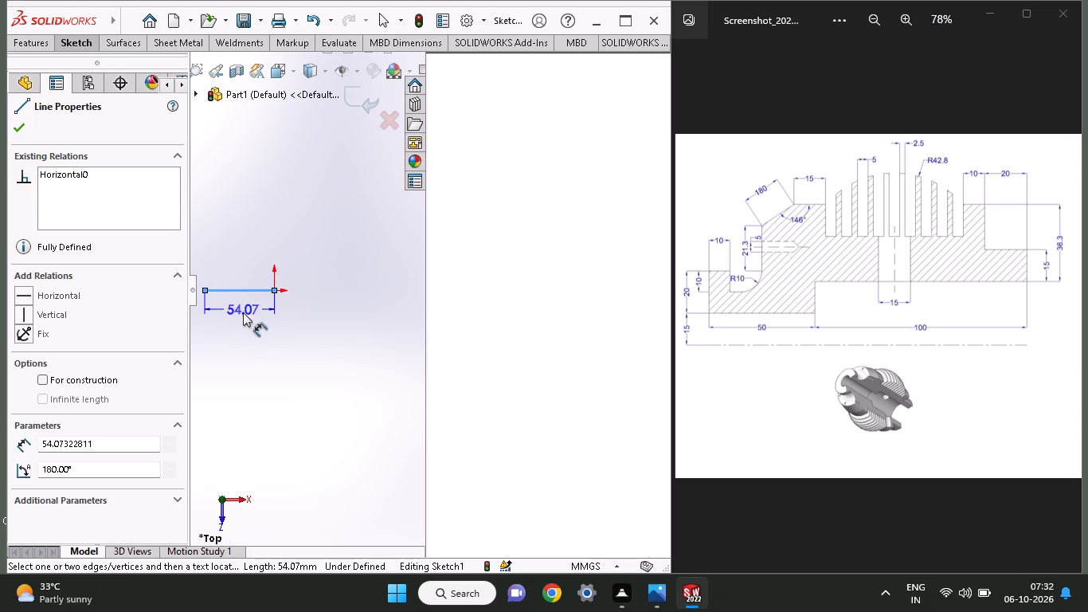
{"action": "left_click", "coordinate": [243, 328]}
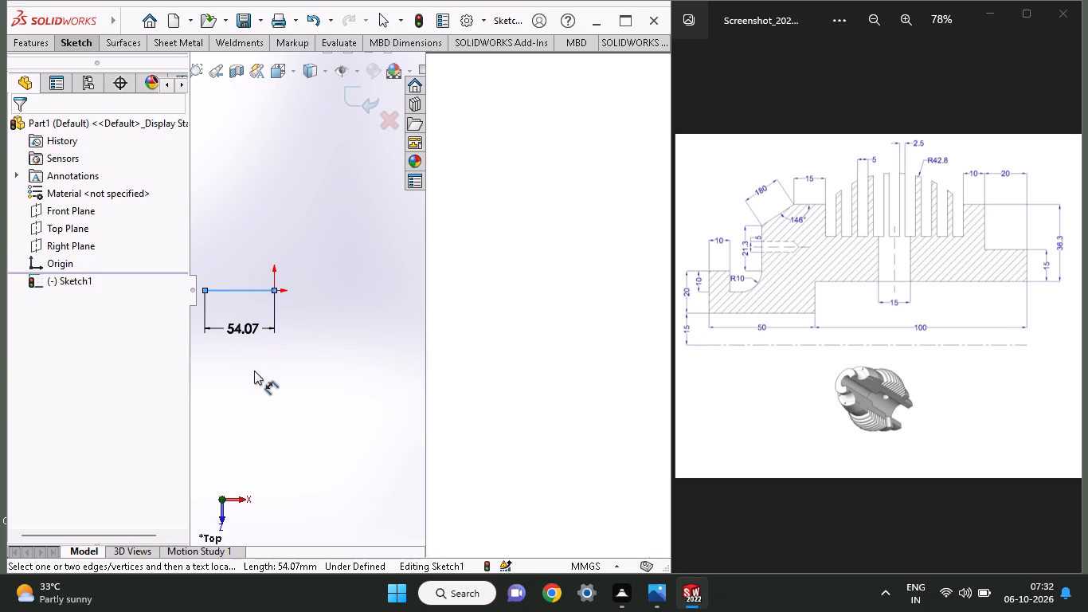
{"action": "key", "text": "6"}
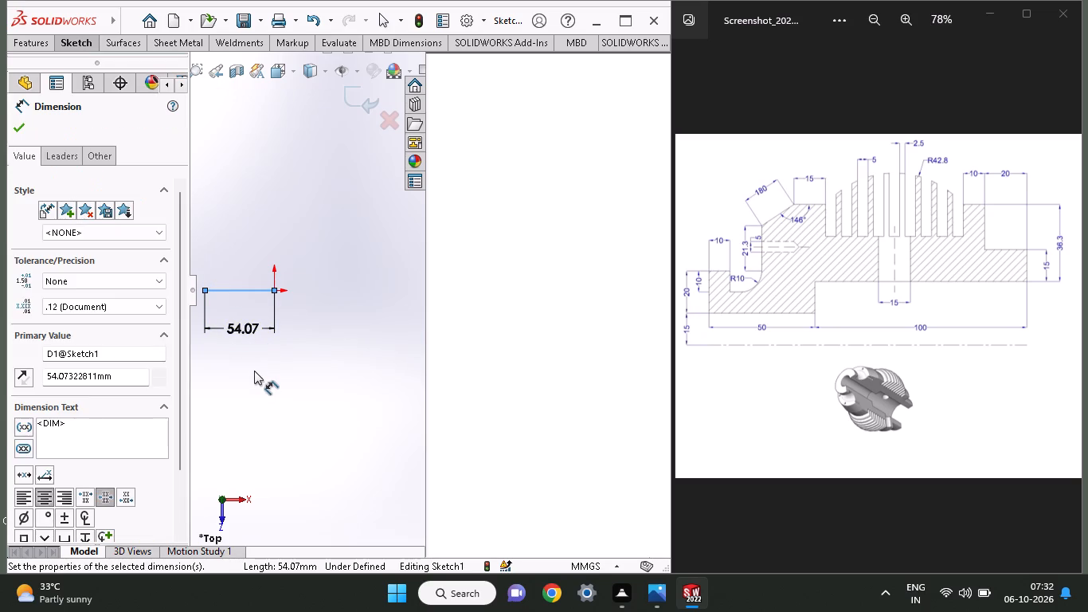
{"action": "key", "text": "0"}
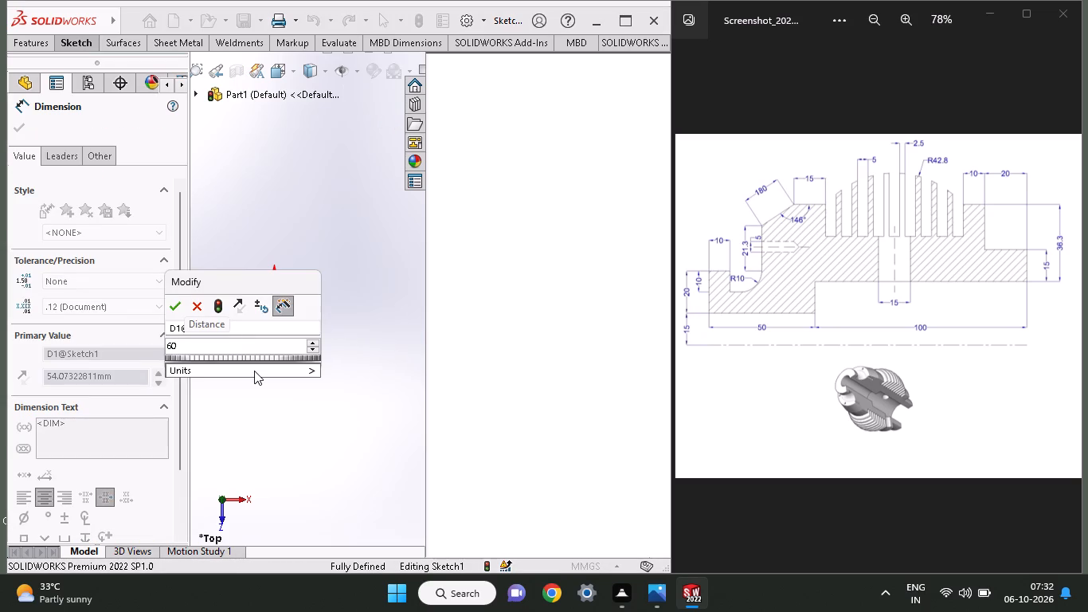
{"action": "key", "text": "Return"}
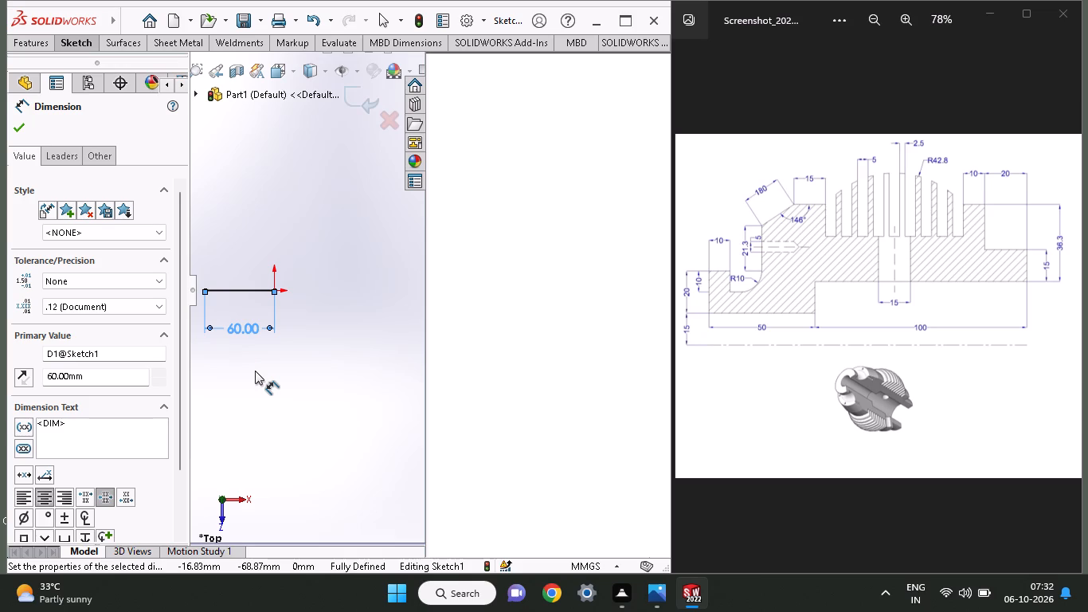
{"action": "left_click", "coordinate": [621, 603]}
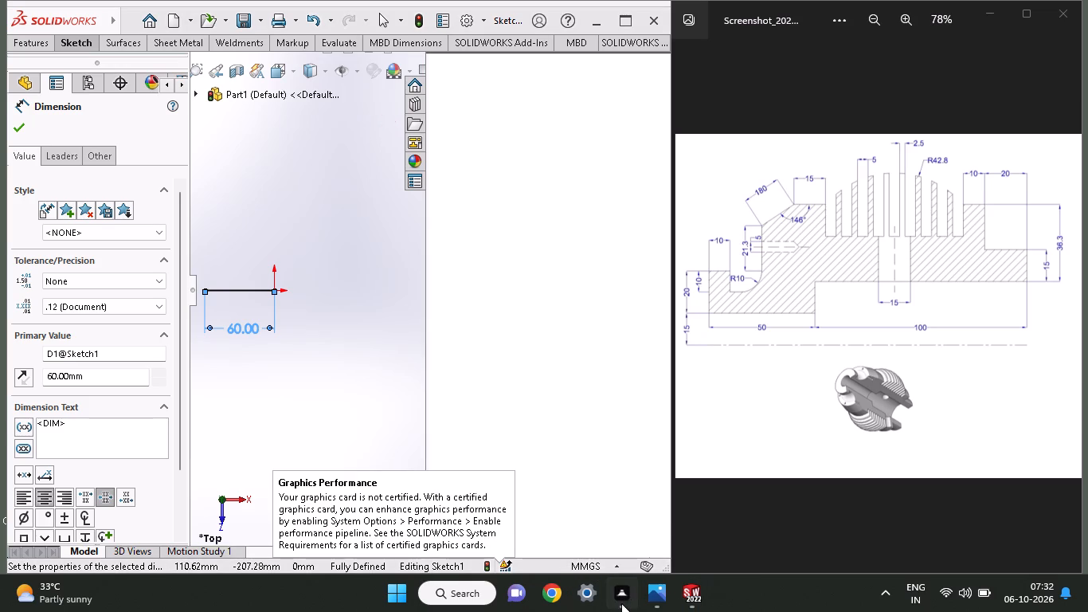
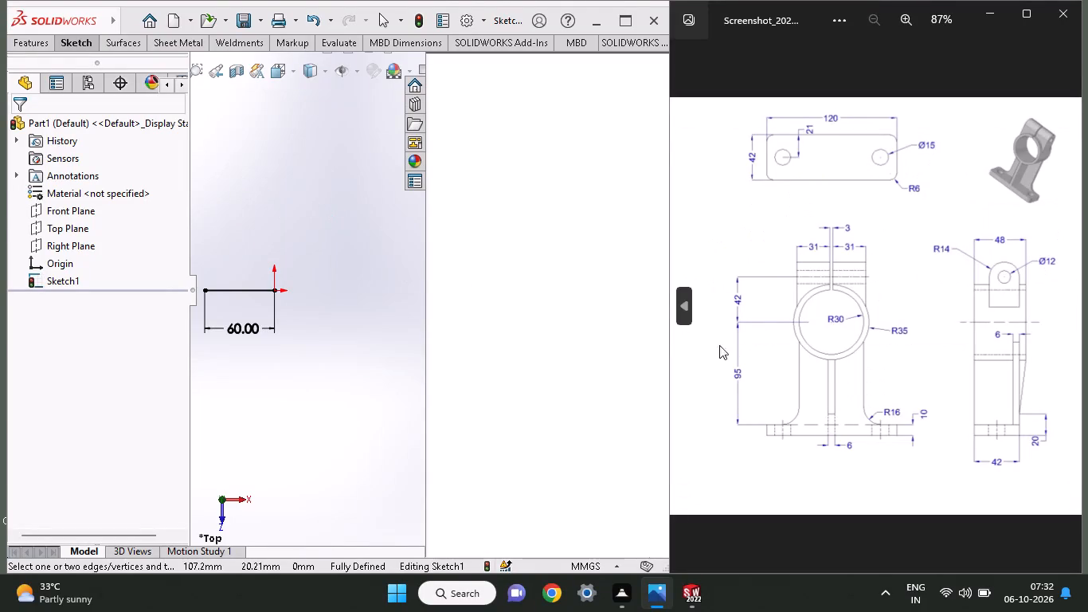
Bring the finned part's section drawing back up in the image viewer as the reference.
{"action": "left_click", "coordinate": [685, 310]}
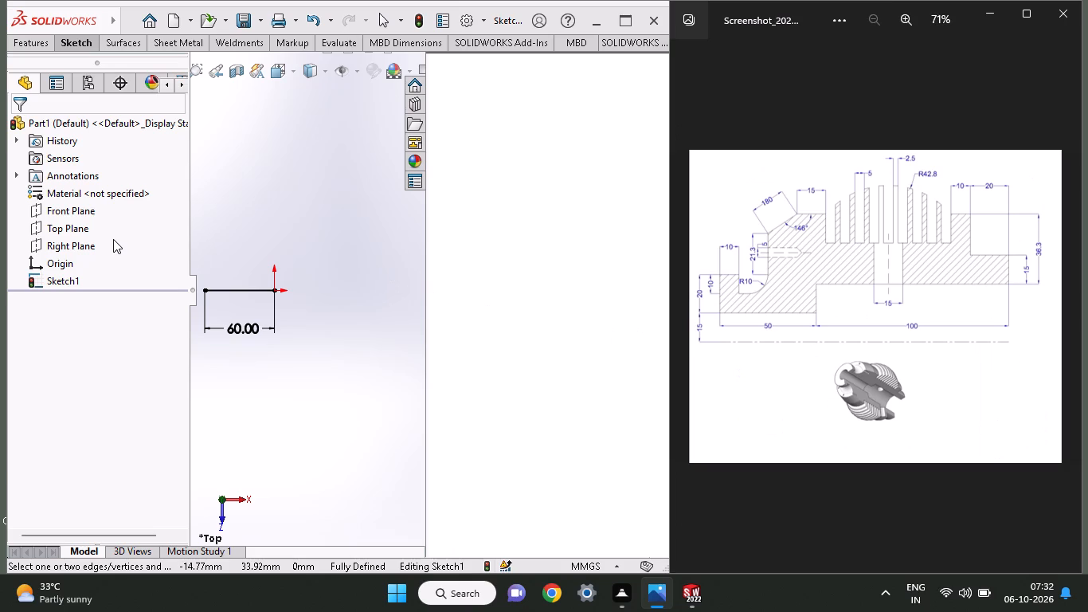
Sketch a vertical line about 41 mm long upward from the left end of the 60 mm line.
{"action": "left_click", "coordinate": [68, 39]}
{"action": "left_click", "coordinate": [115, 67]}
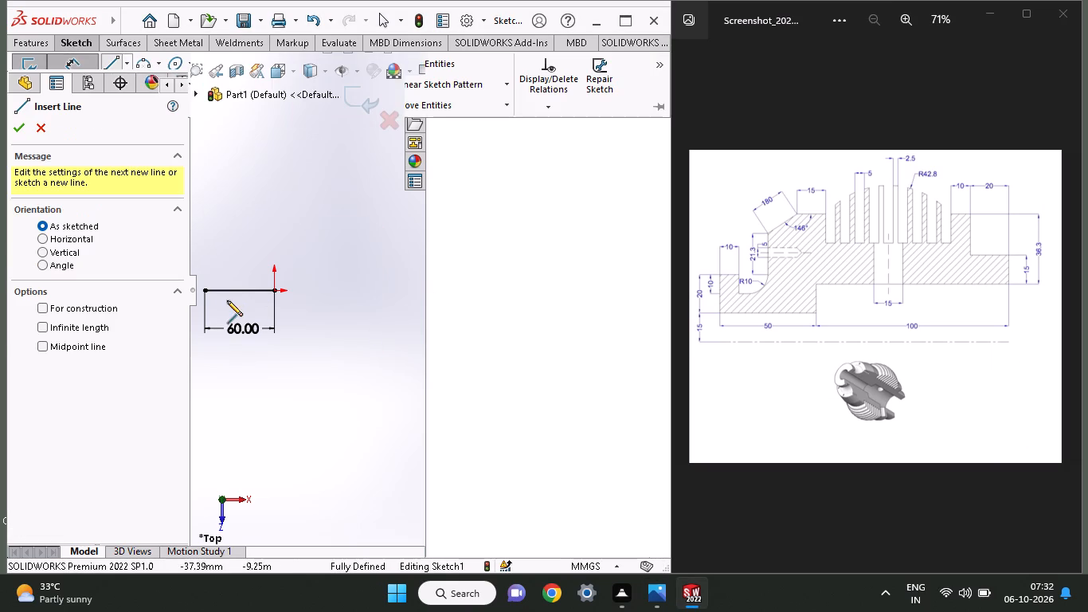
{"action": "left_click", "coordinate": [202, 292]}
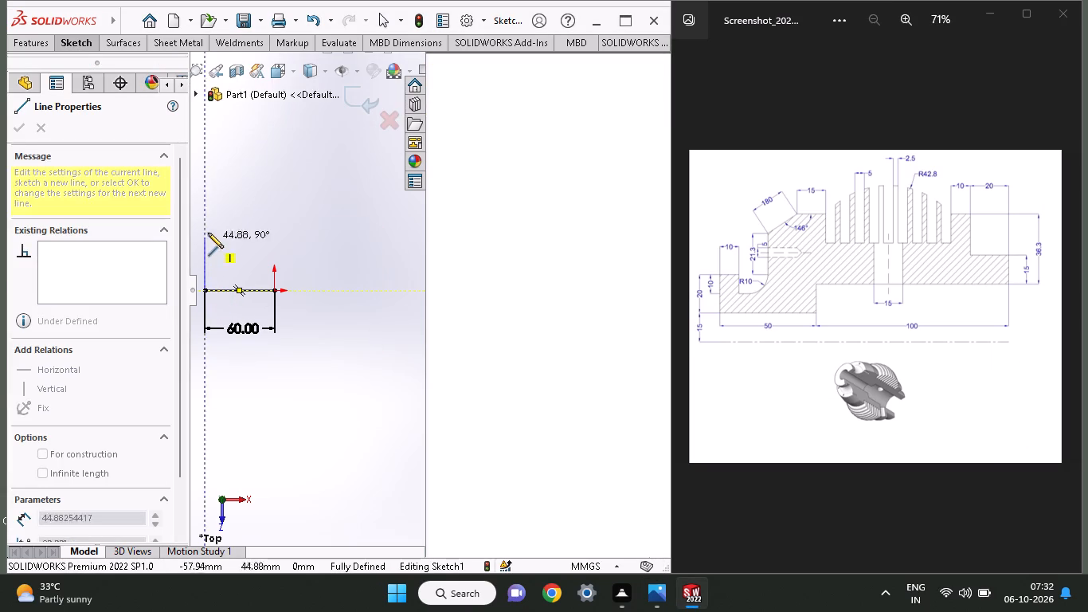
{"action": "left_click", "coordinate": [202, 242]}
{"action": "right_click", "coordinate": [213, 202]}
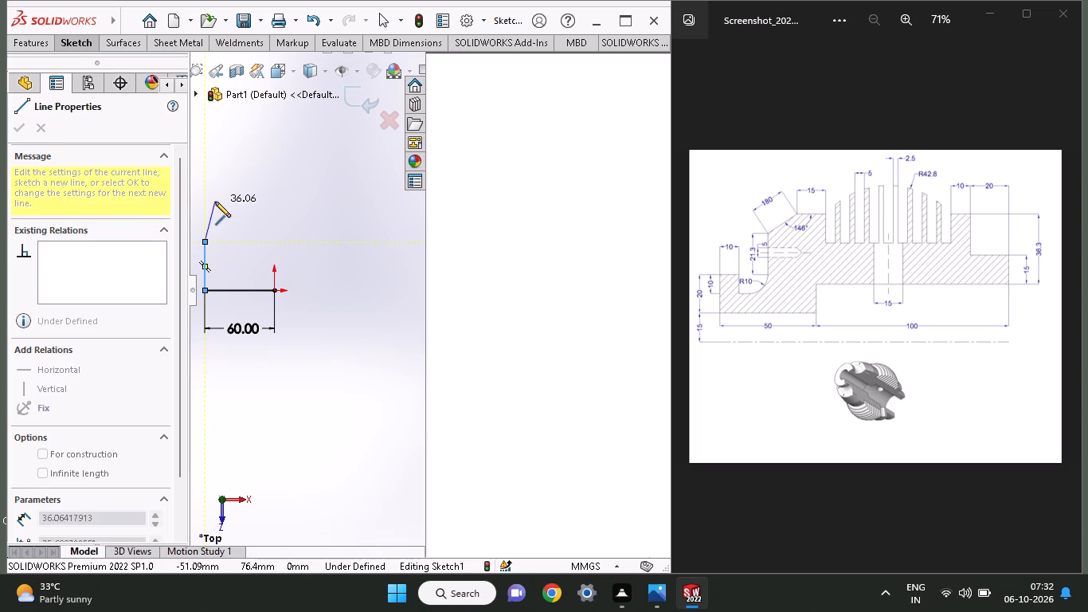
{"action": "left_click", "coordinate": [235, 206]}
Dimension the vertical line between its endpoints, placing the dimension on its outer side, and set it to 30 mm.
{"action": "scroll", "coordinate": [217, 285], "scroll_direction": "down", "scroll_amount": 1}
{"action": "scroll", "coordinate": [217, 285], "scroll_direction": "up", "scroll_amount": 1}
{"action": "scroll", "coordinate": [233, 222], "scroll_direction": "down", "scroll_amount": 1}
{"action": "left_click", "coordinate": [64, 35]}
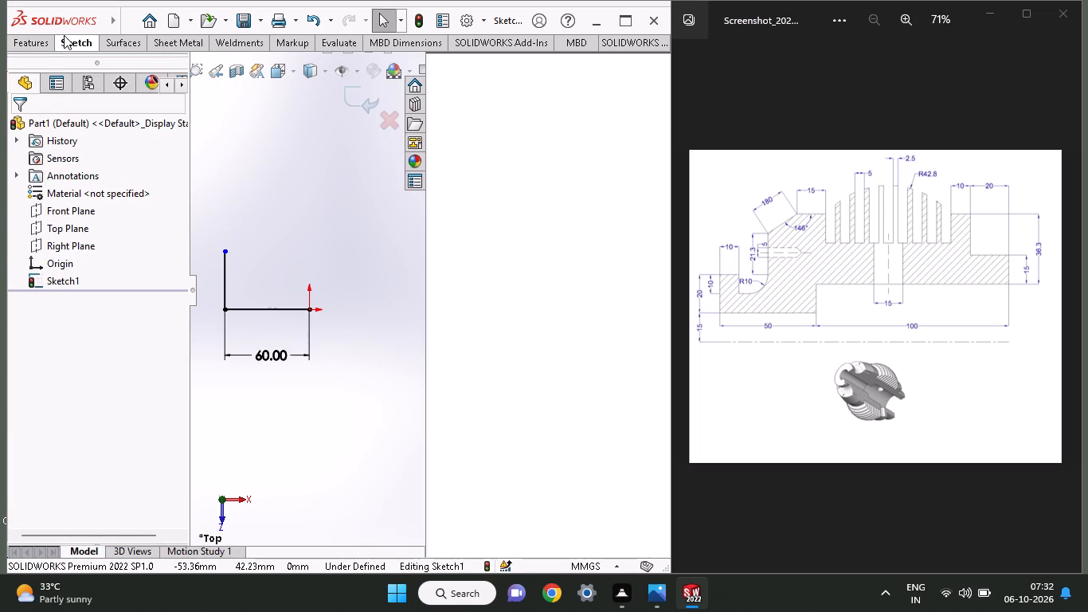
{"action": "scroll", "coordinate": [64, 35], "scroll_direction": "up", "scroll_amount": 1}
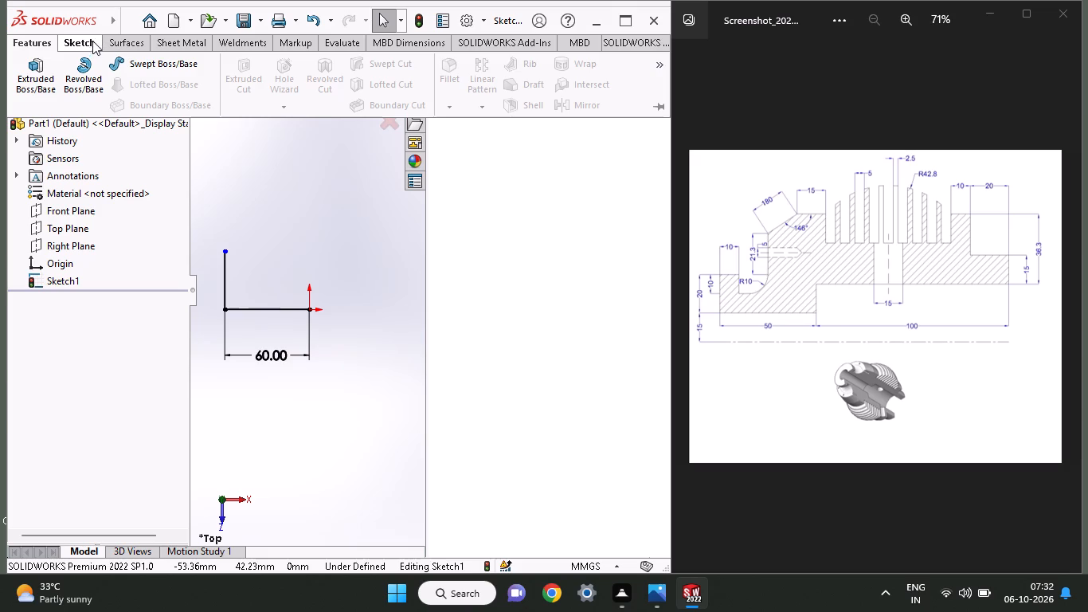
{"action": "left_click", "coordinate": [92, 45]}
{"action": "left_click", "coordinate": [68, 78]}
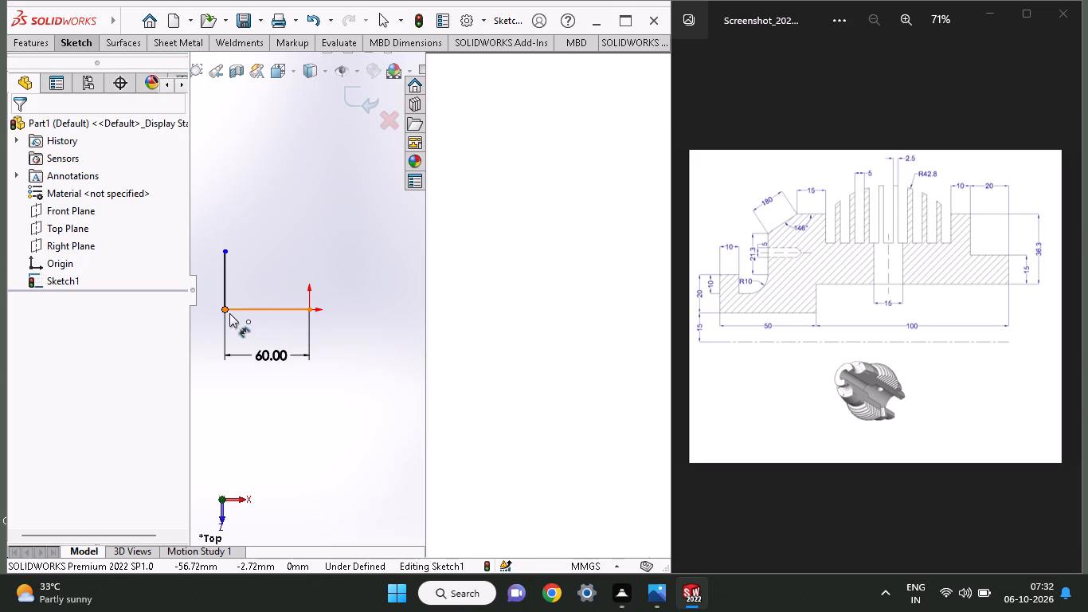
{"action": "left_click", "coordinate": [229, 313]}
{"action": "left_click", "coordinate": [225, 250]}
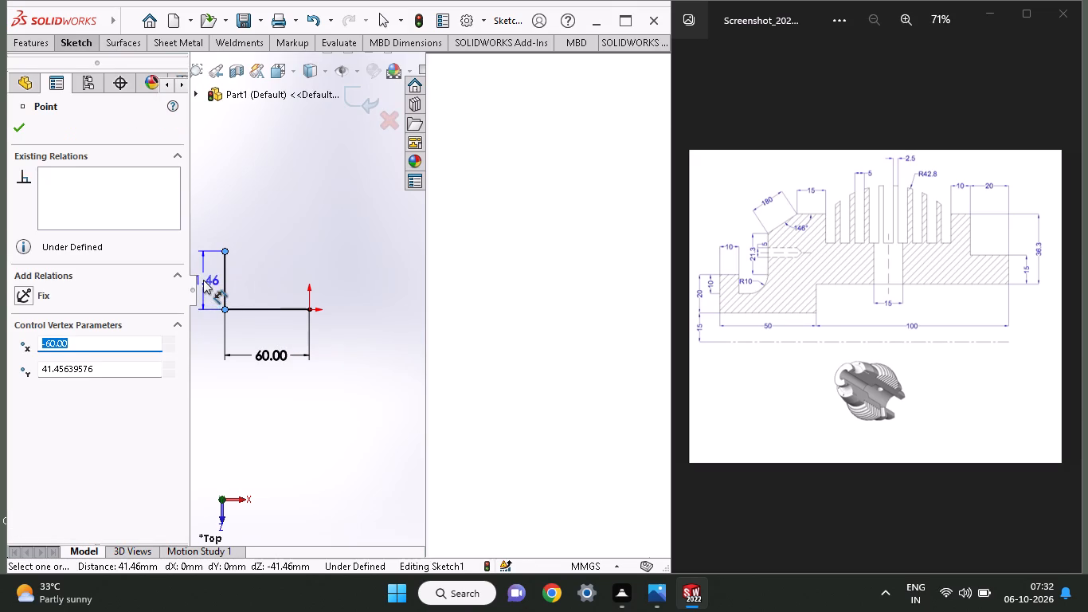
{"action": "left_click", "coordinate": [203, 280]}
{"action": "type", "text": "30"}
{"action": "key", "text": "Return"}
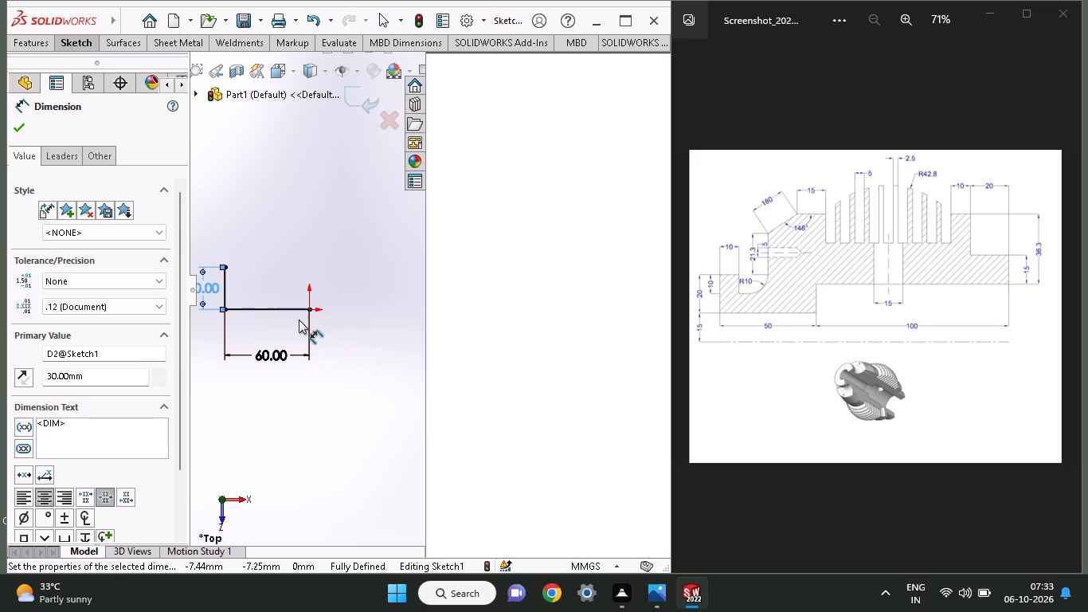
Sketch a horizontal line about 27 mm long in the positive X direction from the vertical line's upper end.
{"action": "left_click", "coordinate": [88, 45]}
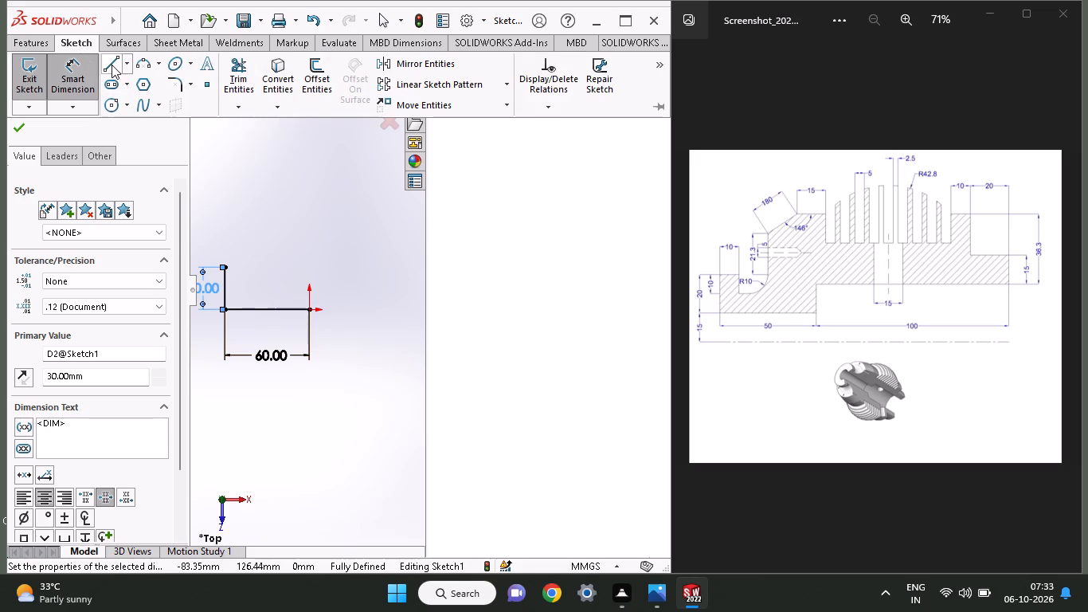
{"action": "left_click", "coordinate": [112, 65]}
{"action": "left_click", "coordinate": [225, 263]}
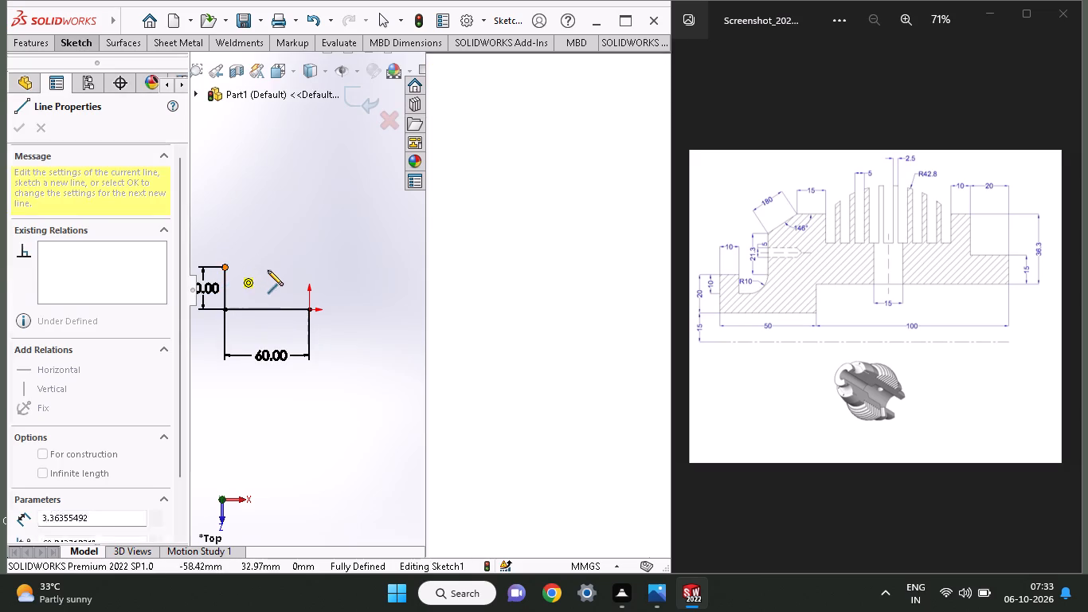
{"action": "left_click", "coordinate": [263, 268]}
{"action": "right_click", "coordinate": [260, 223]}
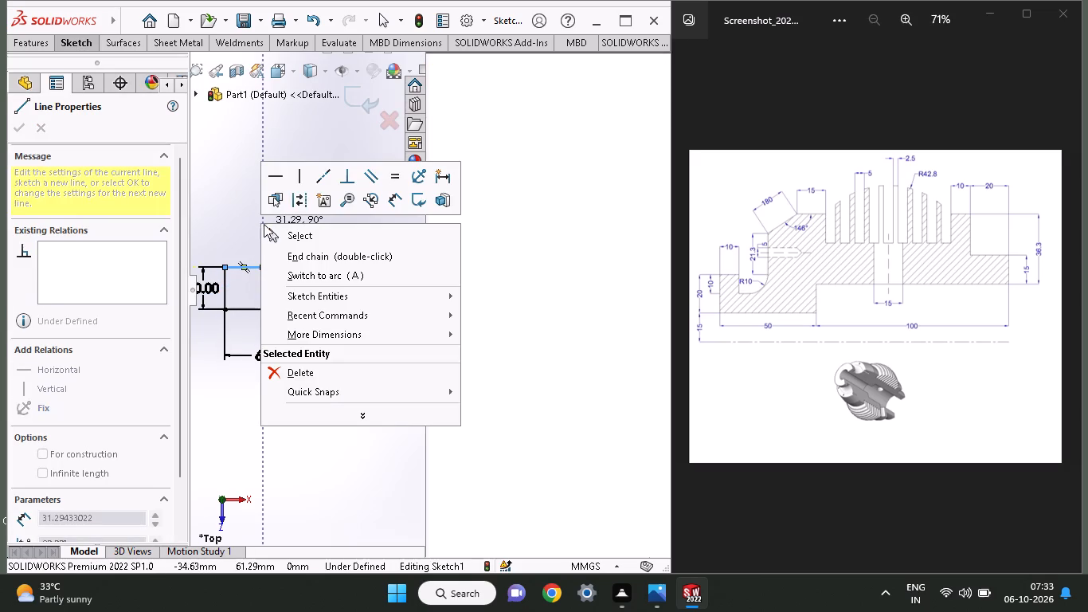
{"action": "left_click", "coordinate": [267, 228]}
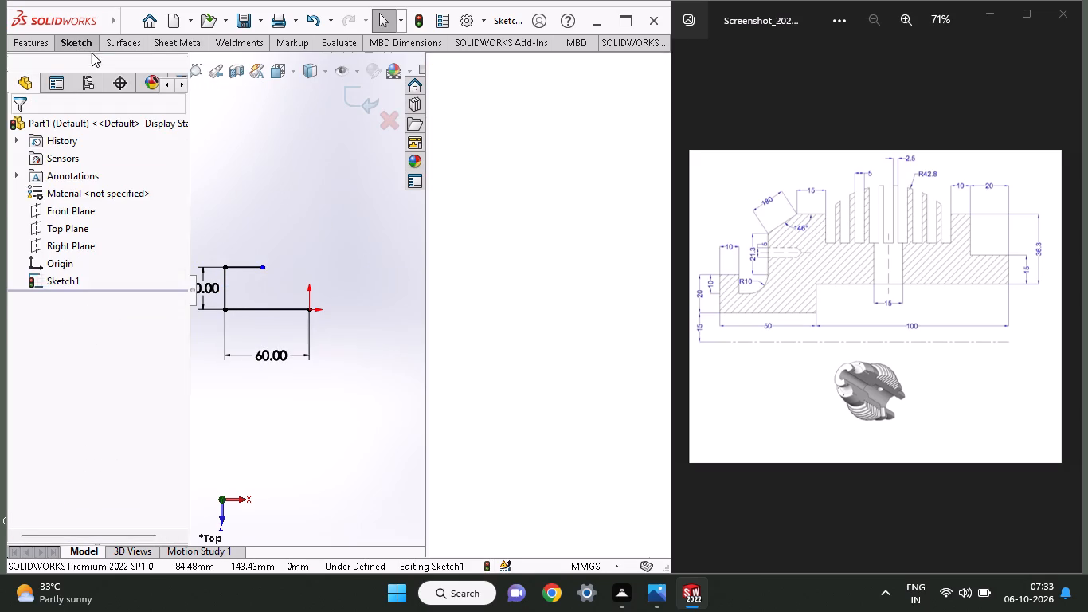
Dimension the upper horizontal line's length above it and set it to 10 mm.
{"action": "left_click", "coordinate": [87, 51]}
{"action": "left_click", "coordinate": [86, 61]}
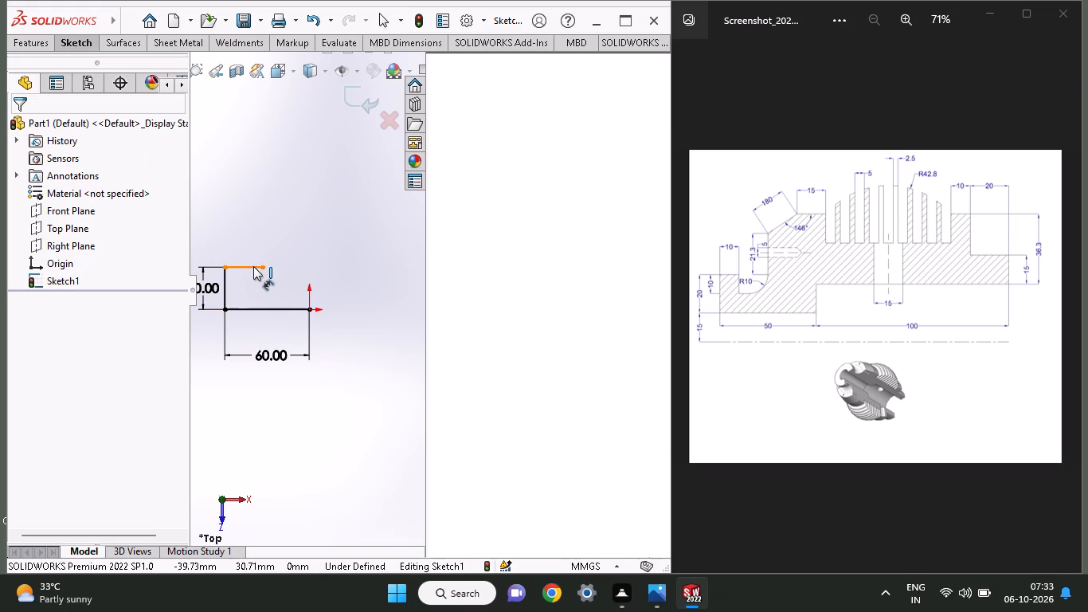
{"action": "left_click", "coordinate": [253, 266]}
{"action": "left_click", "coordinate": [237, 203]}
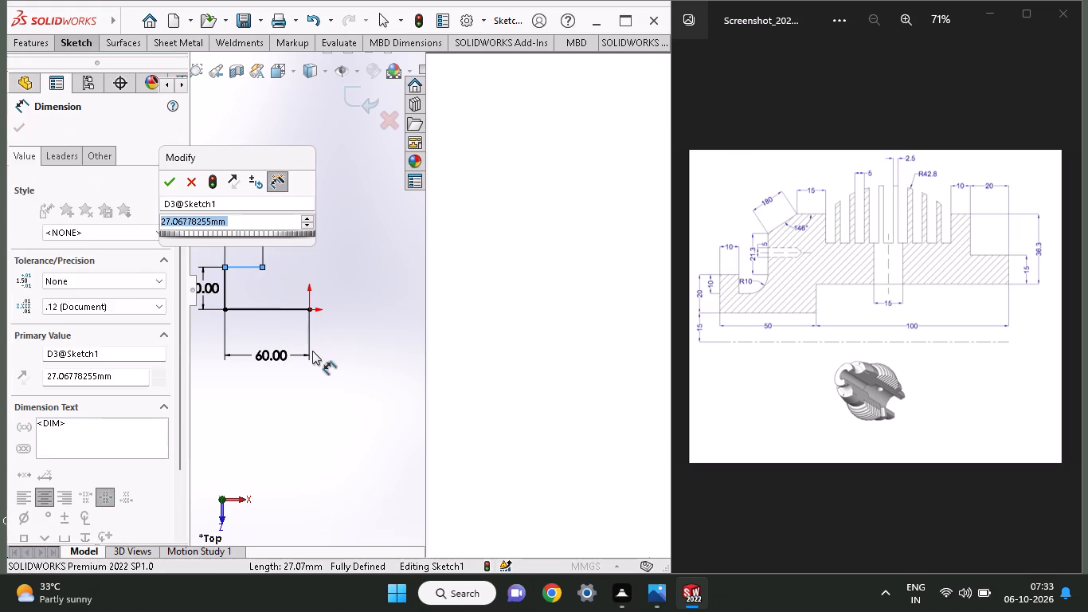
{"action": "type", "text": "10"}
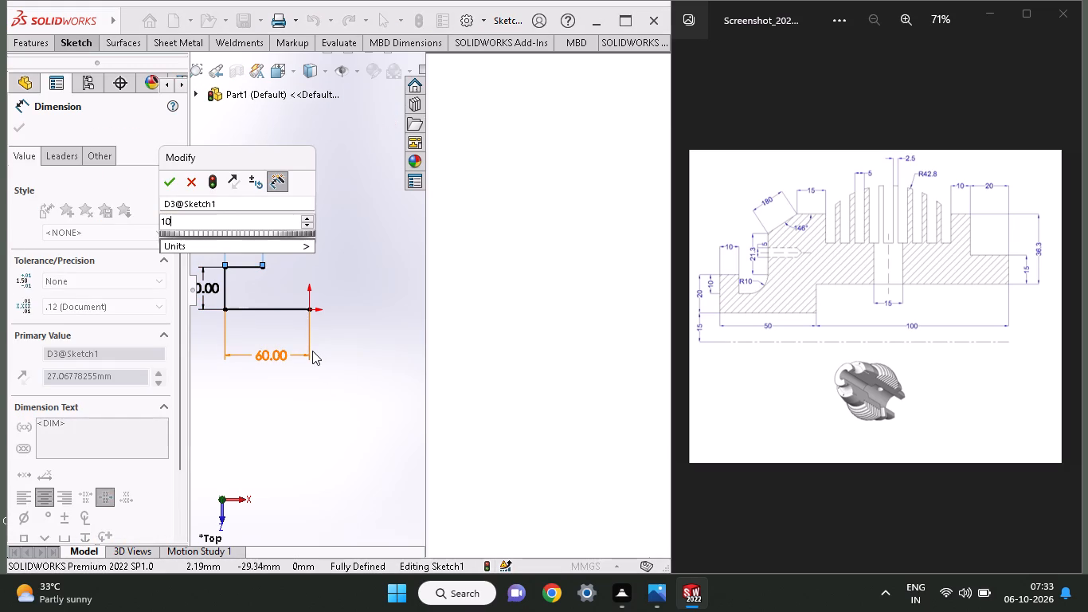
{"action": "key", "text": "Return"}
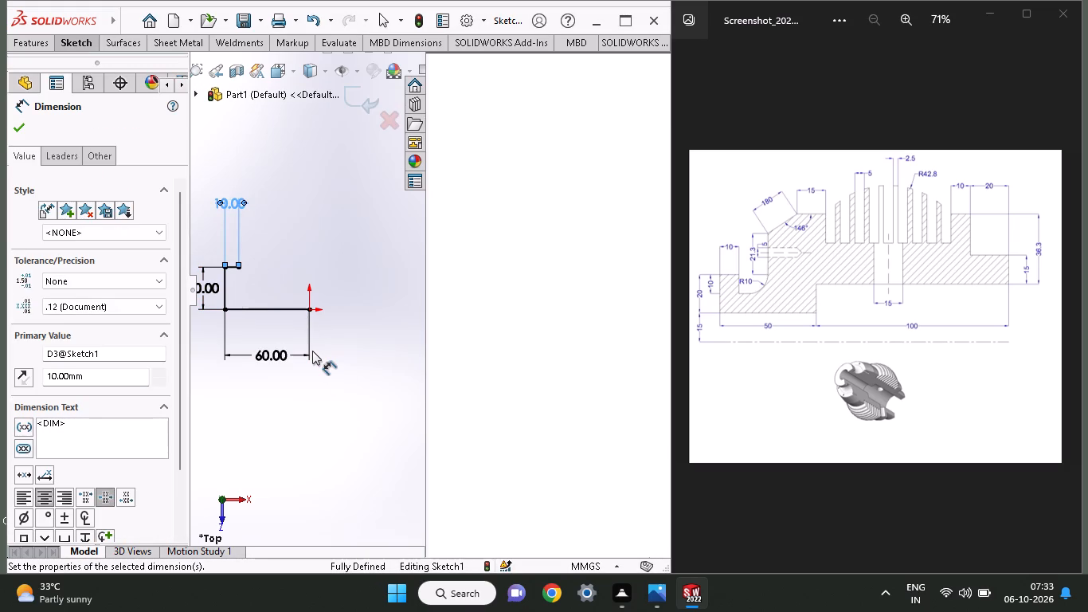
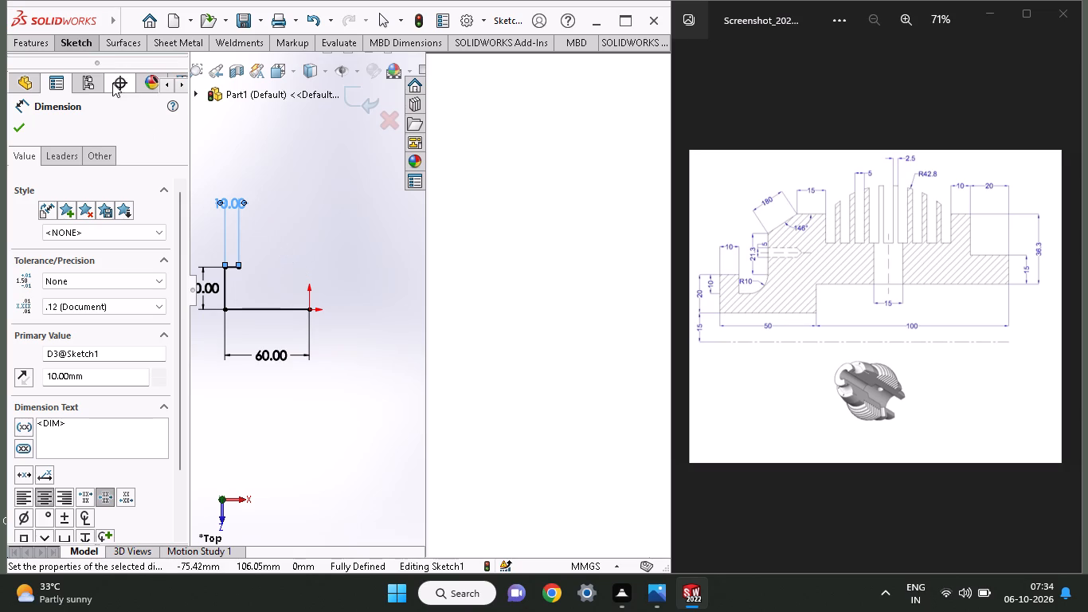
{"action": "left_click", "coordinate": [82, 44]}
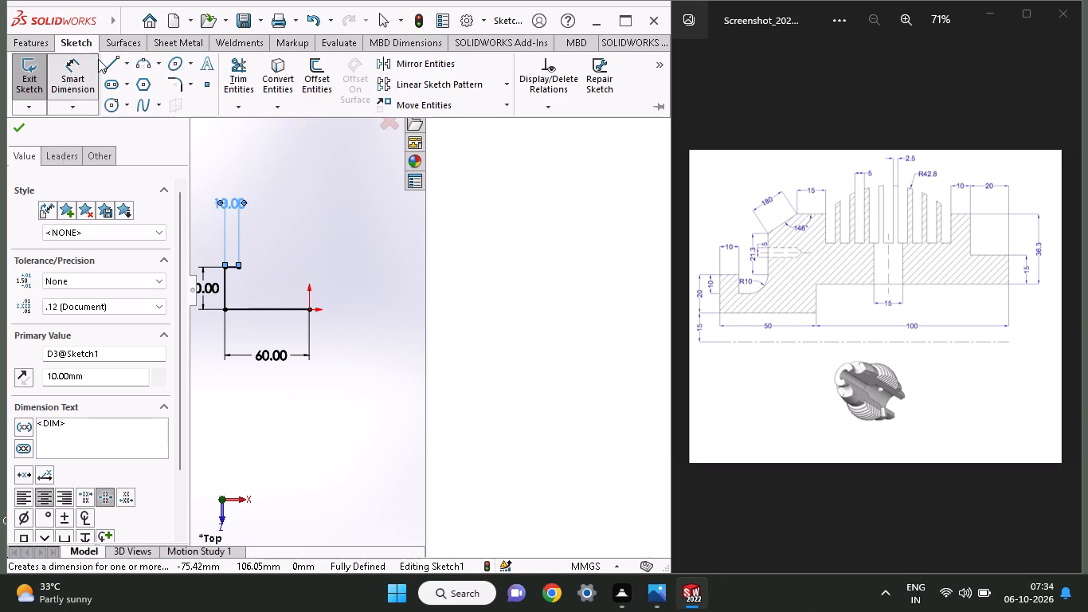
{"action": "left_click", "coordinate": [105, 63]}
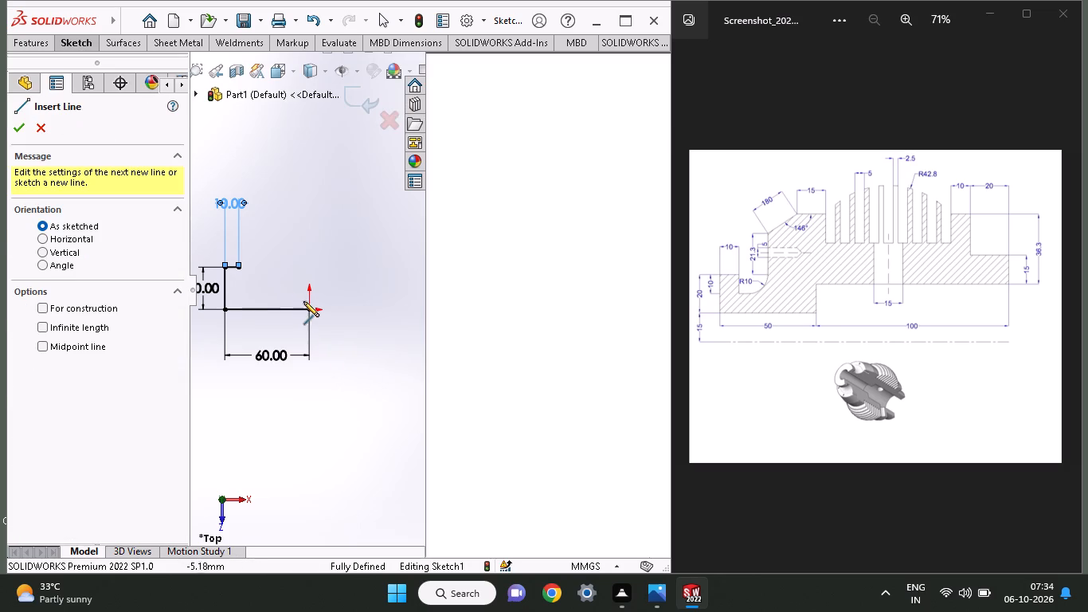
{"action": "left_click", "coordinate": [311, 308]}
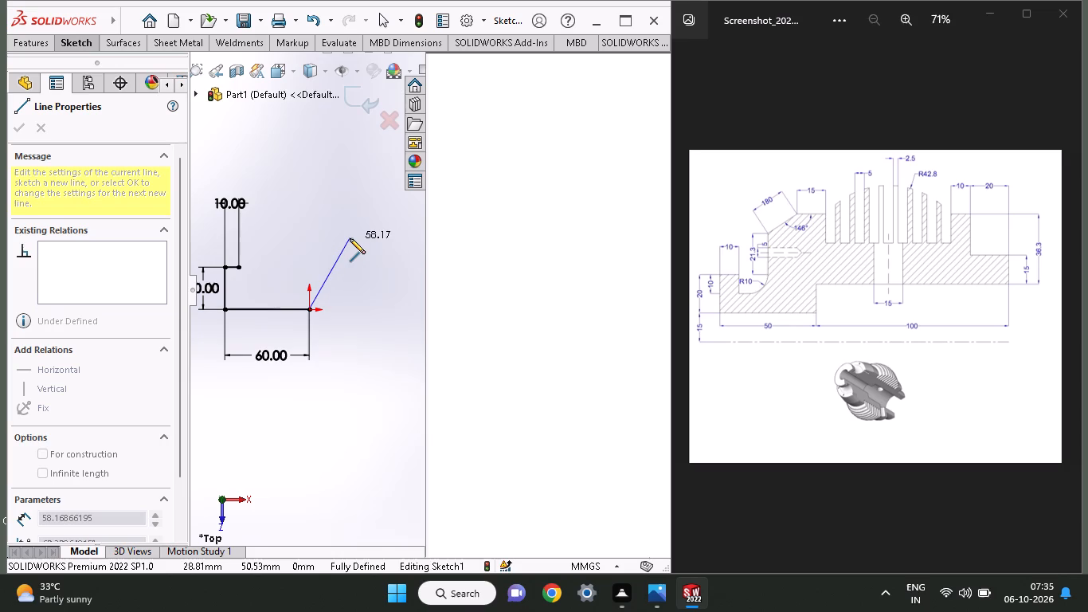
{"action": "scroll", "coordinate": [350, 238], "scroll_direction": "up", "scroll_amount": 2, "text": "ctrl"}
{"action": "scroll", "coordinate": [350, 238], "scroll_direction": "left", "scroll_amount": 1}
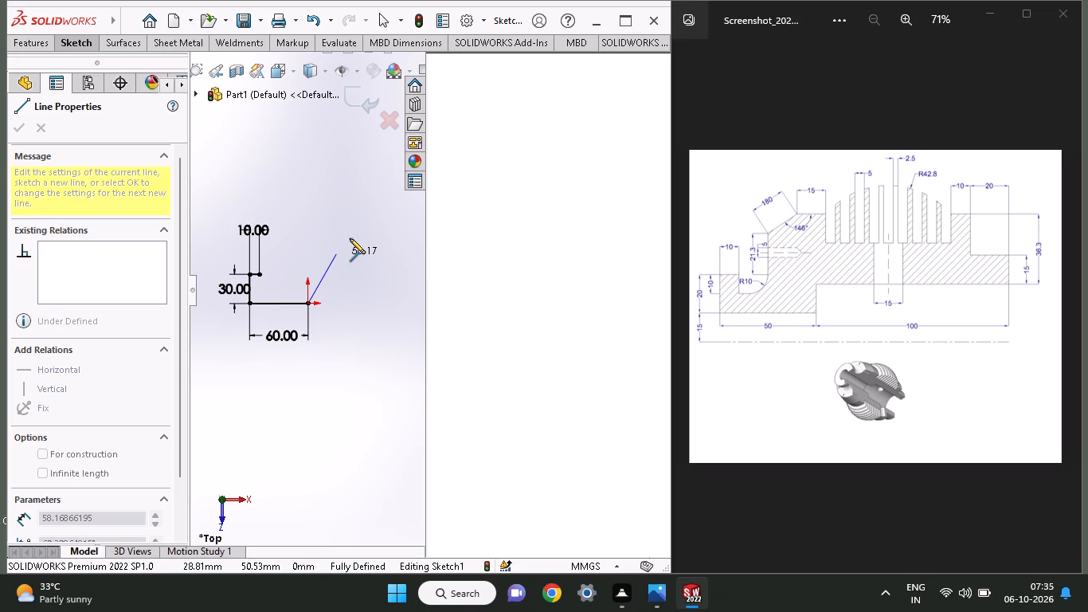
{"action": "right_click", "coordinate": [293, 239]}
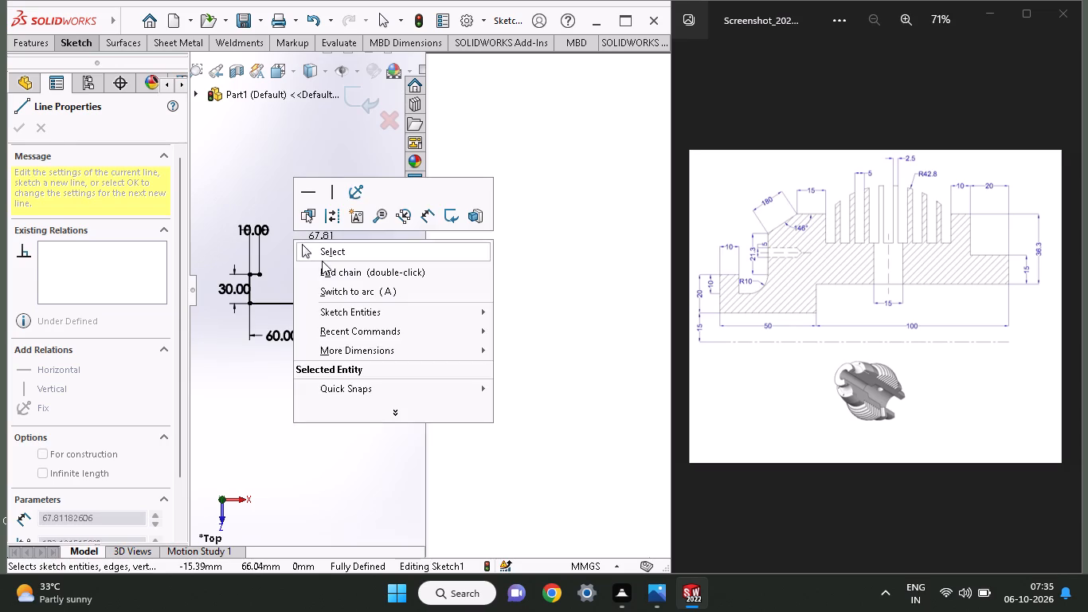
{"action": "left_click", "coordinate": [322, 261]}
Set the outer vertical line's 30 mm dimension to 20 mm.
{"action": "double_click", "coordinate": [221, 280]}
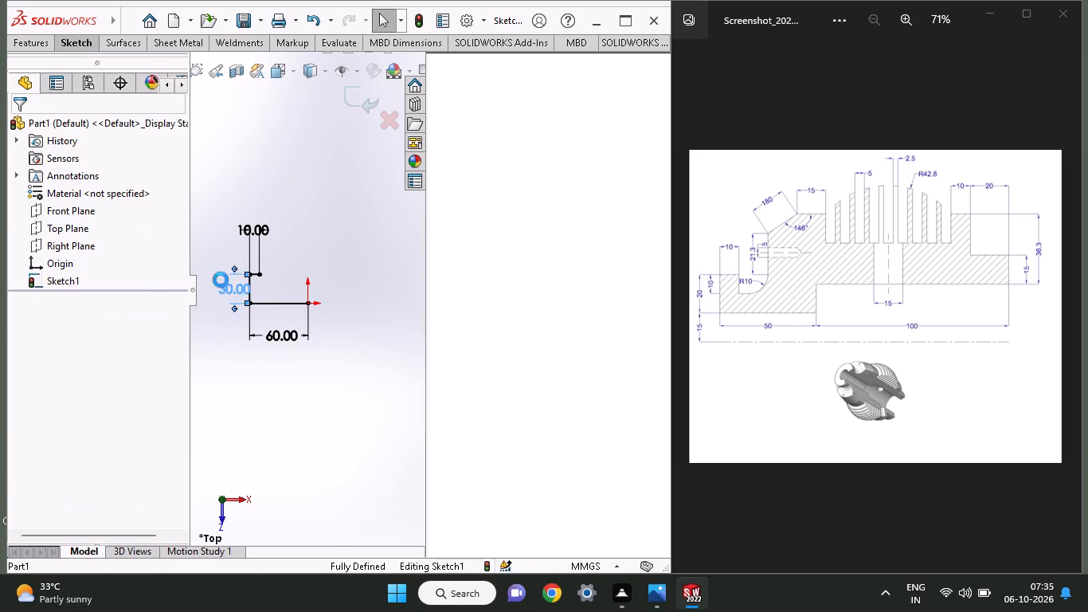
{"action": "type", "text": "20"}
{"action": "key", "text": "Return"}
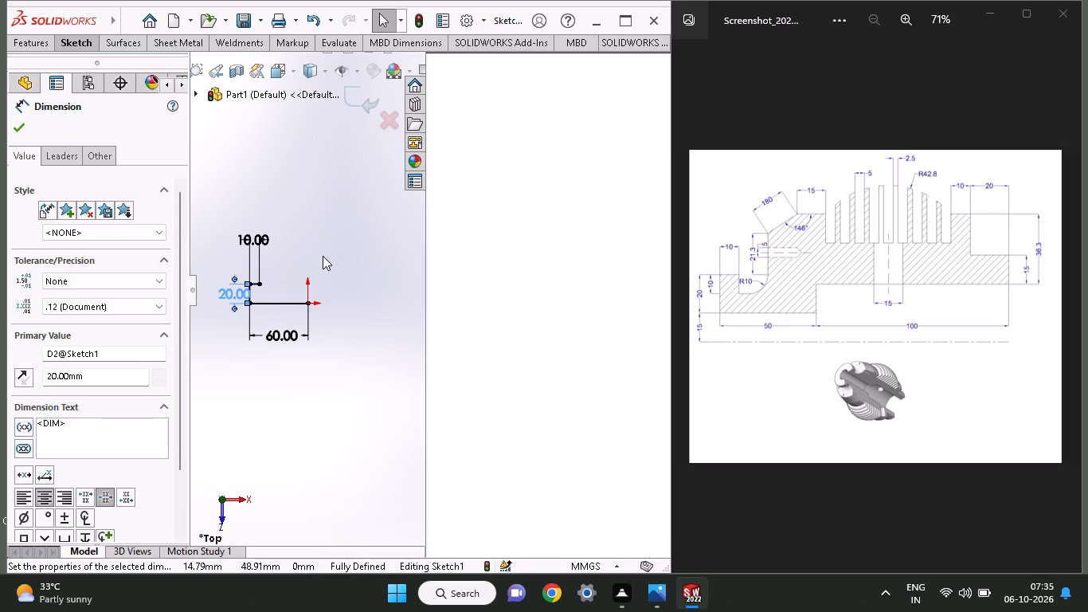
Sketch a vertical line about 10 mm long downward from the free end of the upper 10 mm horizontal line.
{"action": "scroll", "coordinate": [285, 282], "scroll_direction": "up", "scroll_amount": 1, "text": "ctrl"}
{"action": "scroll", "coordinate": [285, 282], "scroll_direction": "down", "scroll_amount": 4, "text": "ctrl"}
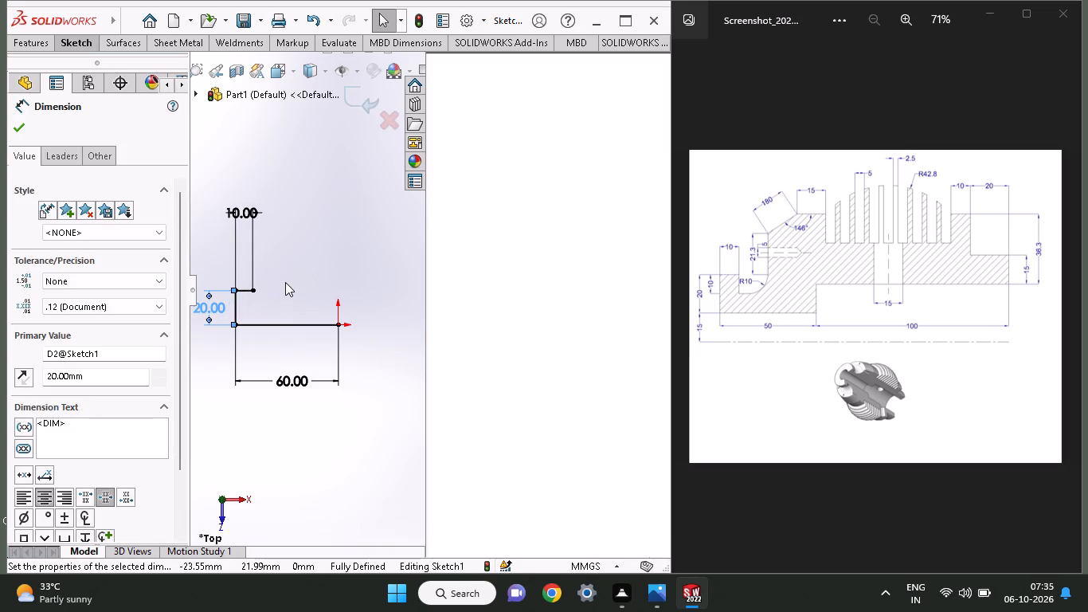
{"action": "scroll", "coordinate": [285, 282], "scroll_direction": "down", "scroll_amount": 1, "text": "ctrl"}
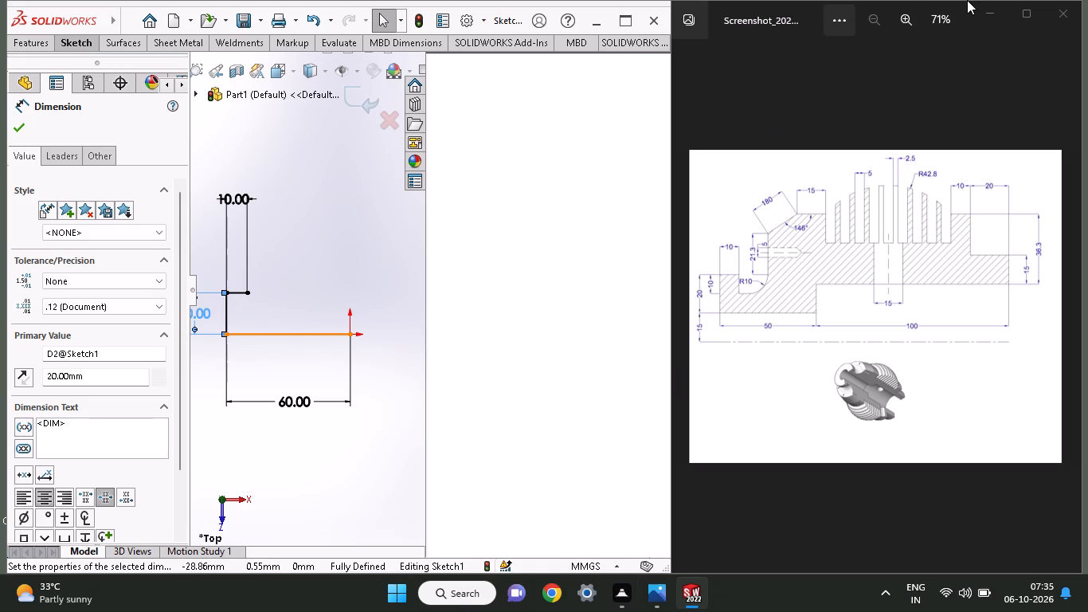
{"action": "left_click", "coordinate": [84, 46]}
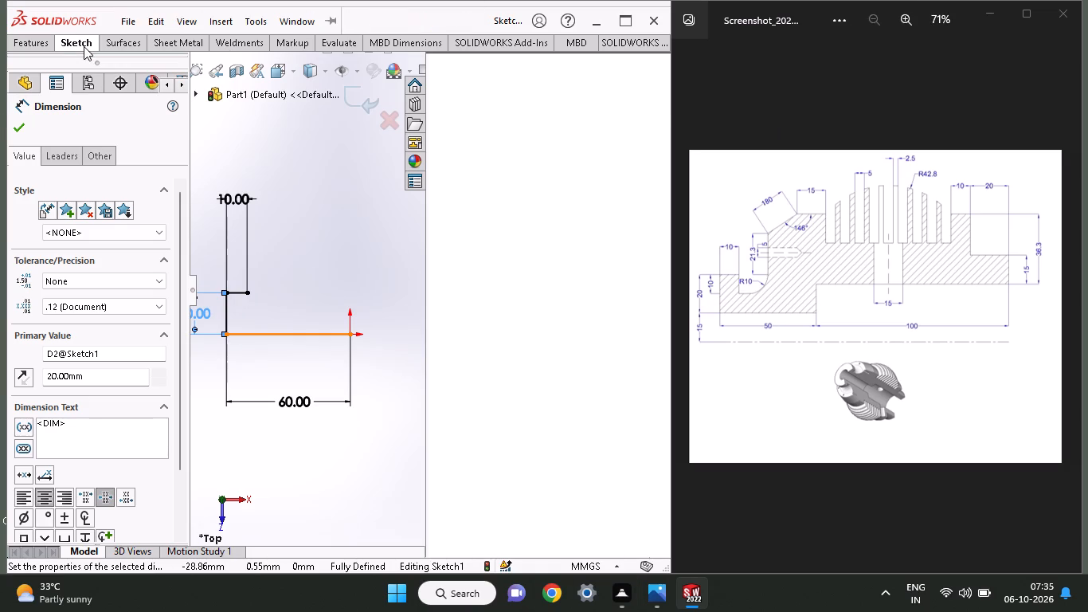
{"action": "left_click", "coordinate": [113, 65]}
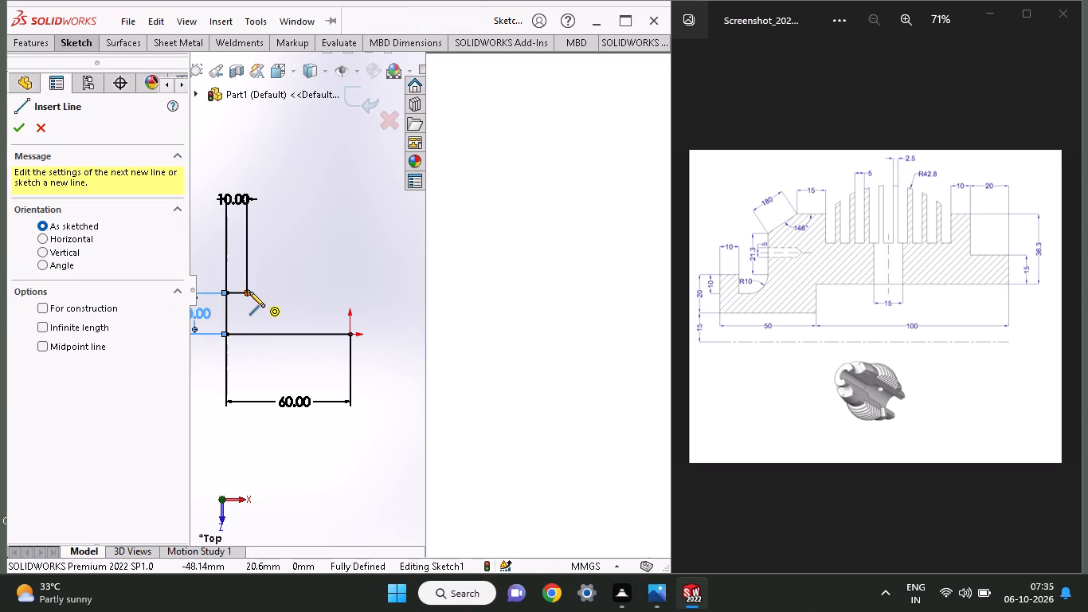
{"action": "left_click", "coordinate": [249, 292]}
{"action": "left_click", "coordinate": [245, 314]}
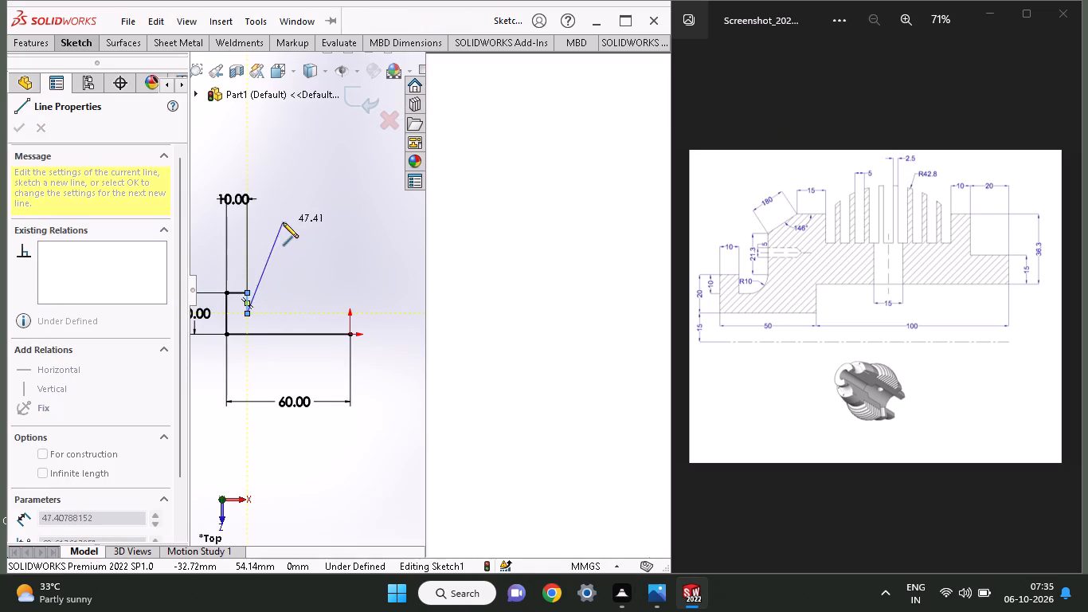
{"action": "right_click", "coordinate": [283, 222]}
{"action": "left_click", "coordinate": [302, 230]}
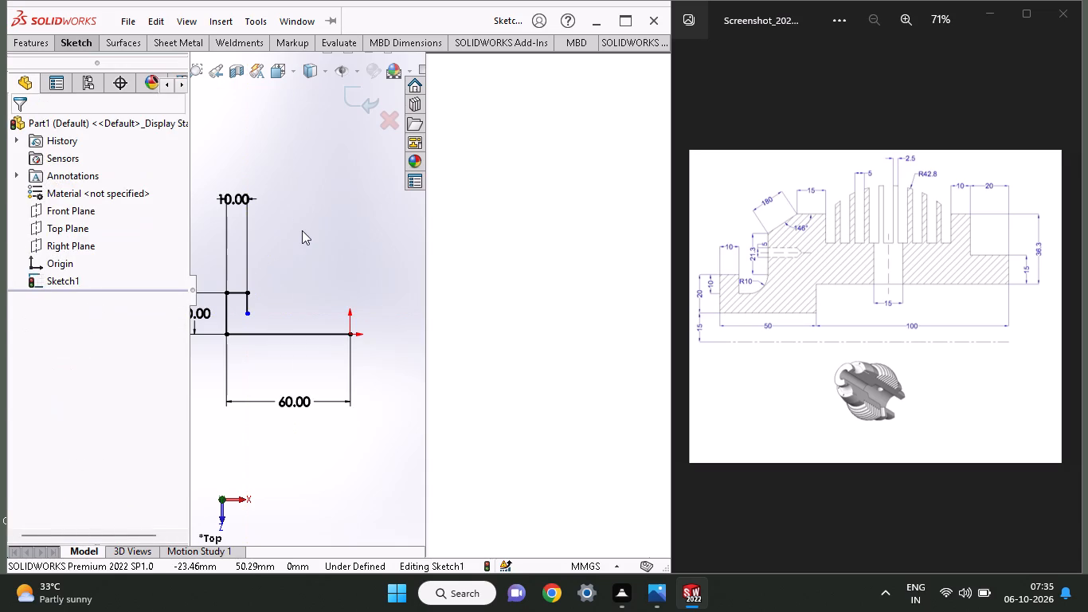
Dimension the short inner vertical line between its endpoints at 10 mm, placing the dimension outside the profile below the 60 mm line.
{"action": "left_click", "coordinate": [62, 45]}
{"action": "left_click", "coordinate": [64, 78]}
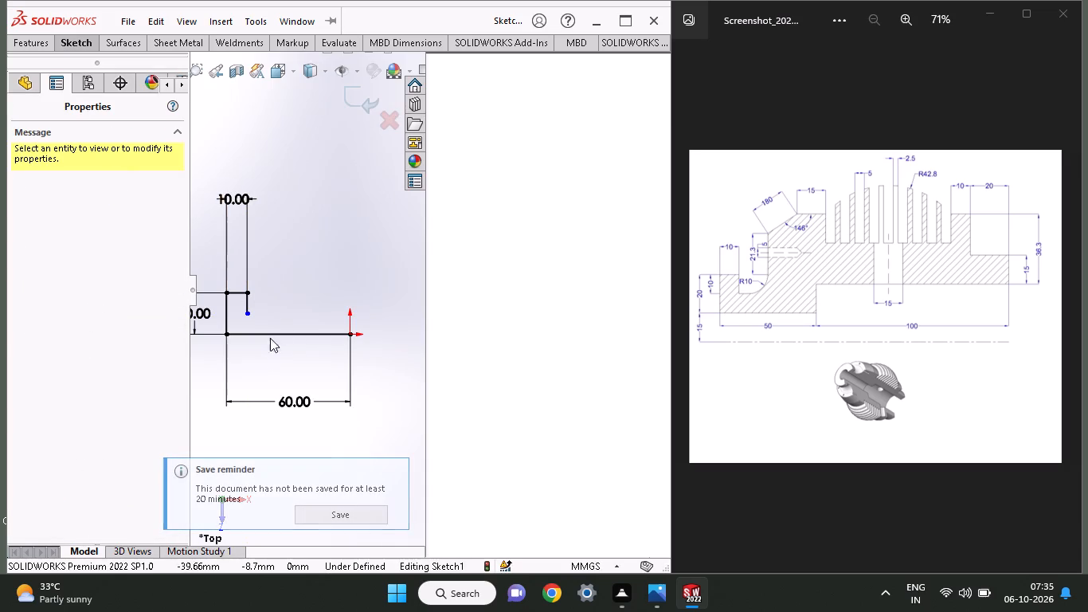
{"action": "left_click", "coordinate": [78, 43]}
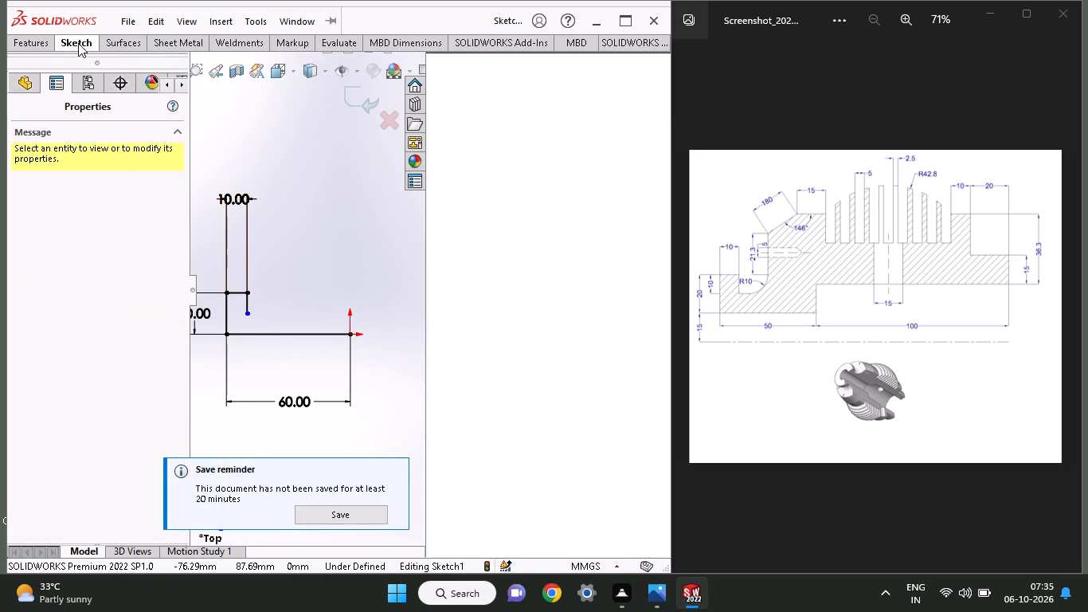
{"action": "left_click", "coordinate": [83, 82]}
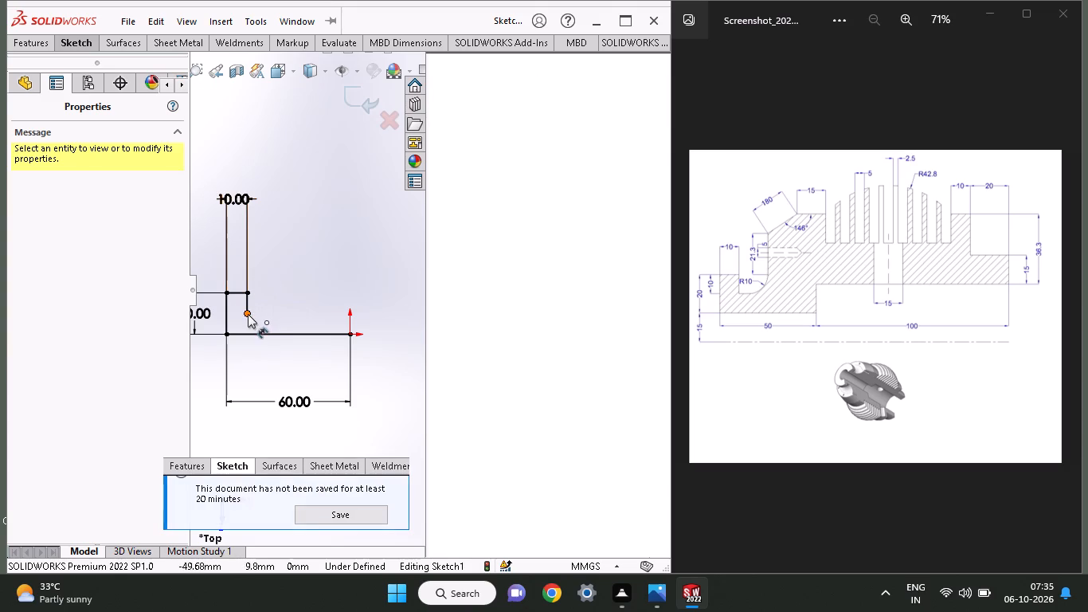
{"action": "left_click", "coordinate": [248, 314]}
{"action": "left_click", "coordinate": [249, 291]}
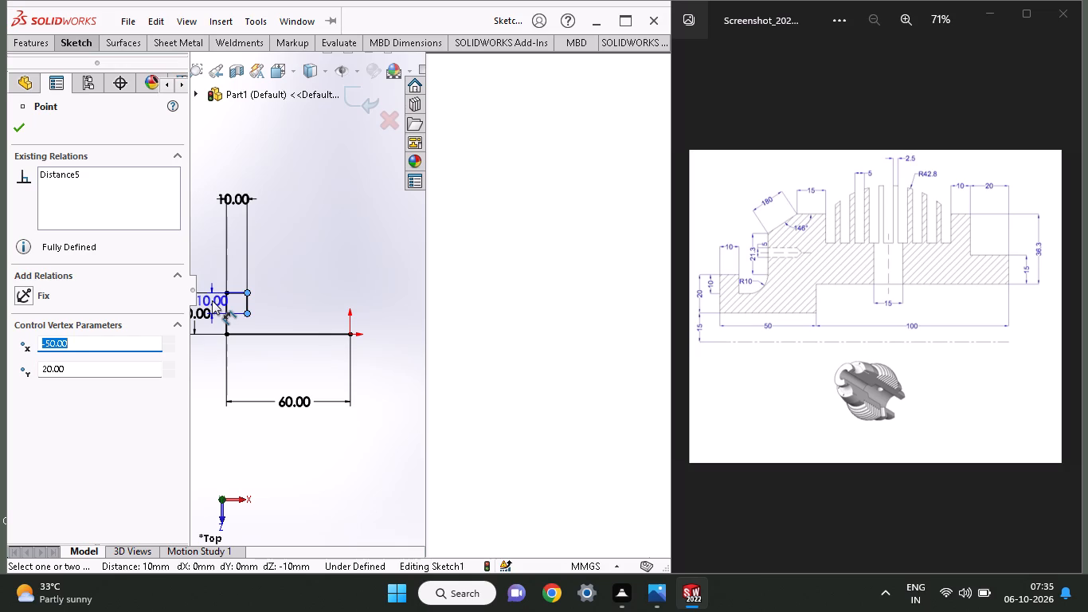
{"action": "scroll", "coordinate": [212, 300], "scroll_direction": "up", "scroll_amount": 1, "text": "ctrl"}
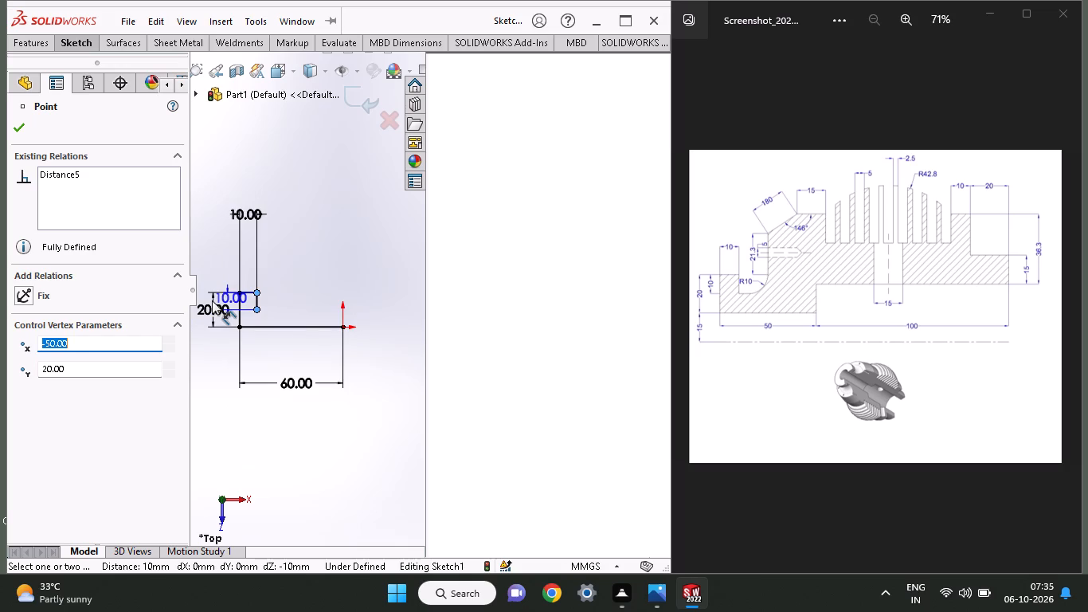
{"action": "left_click", "coordinate": [228, 360]}
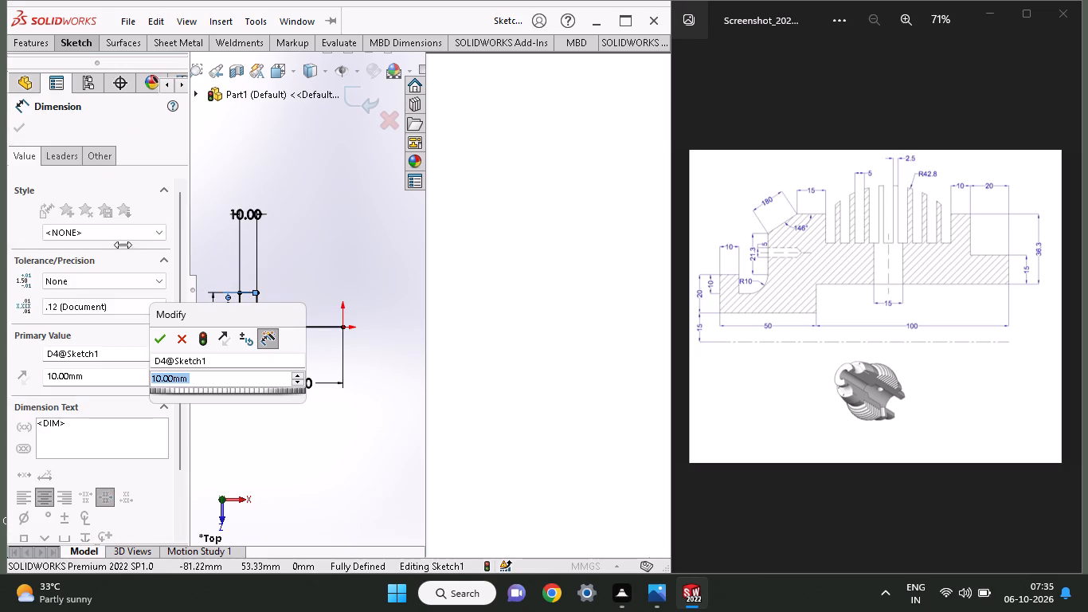
{"action": "left_click", "coordinate": [161, 340]}
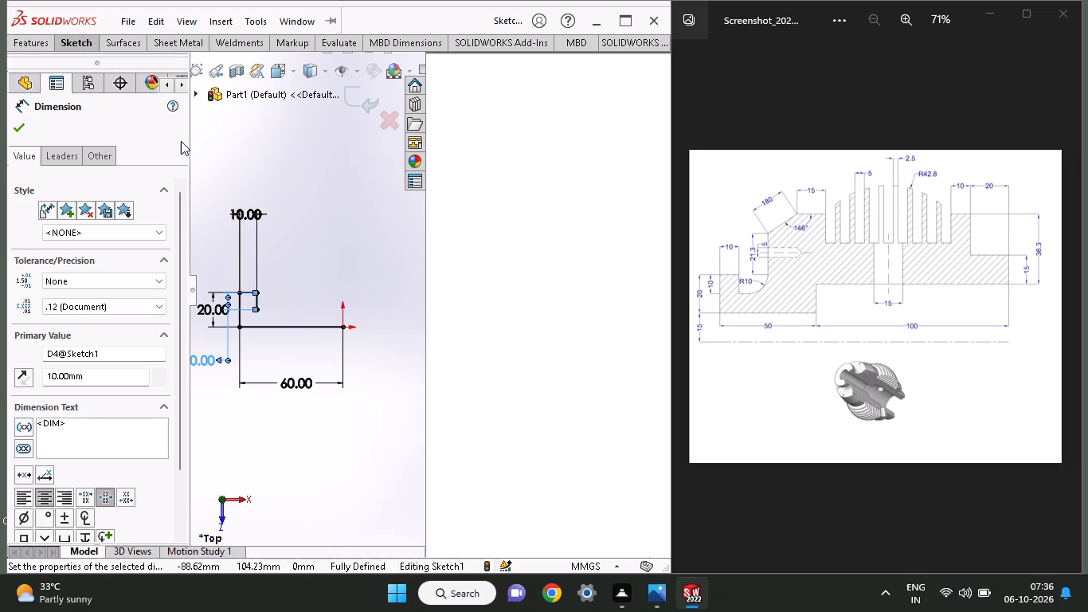
Sketch a 15 mm vertical line upward from the origin, continuing with a horizontal line about 37 mm long in the positive X direction.
{"action": "left_click", "coordinate": [79, 45]}
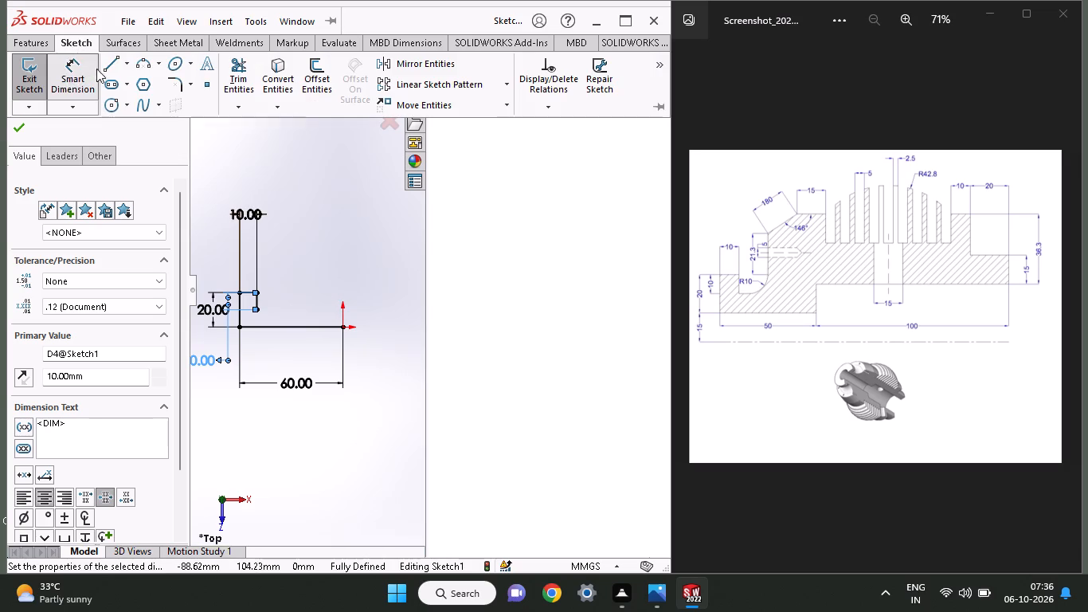
{"action": "left_click", "coordinate": [118, 60]}
{"action": "left_click", "coordinate": [342, 327]}
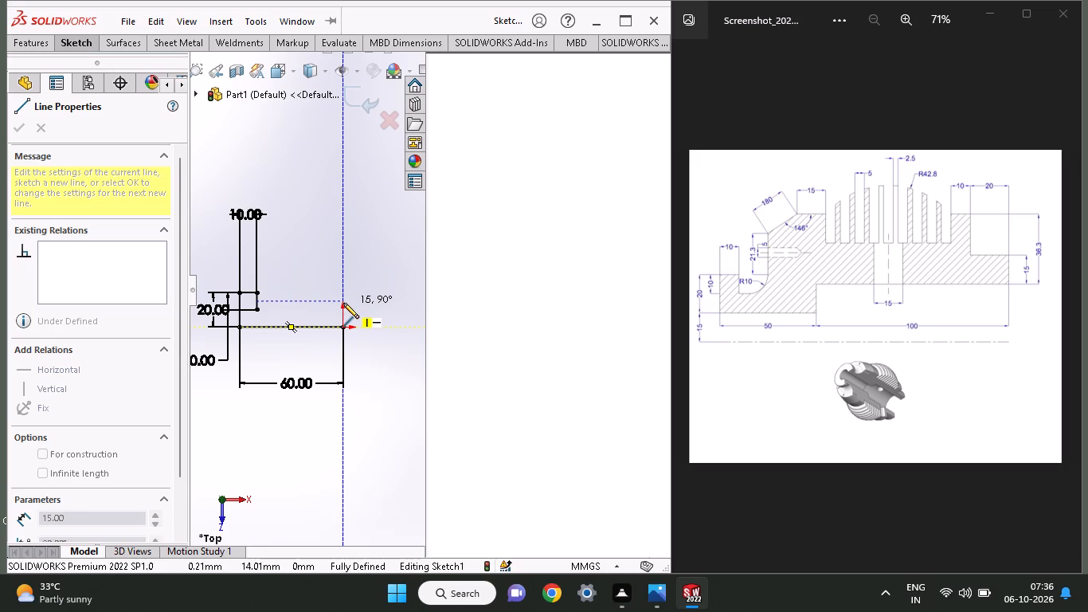
{"action": "left_click", "coordinate": [343, 303]}
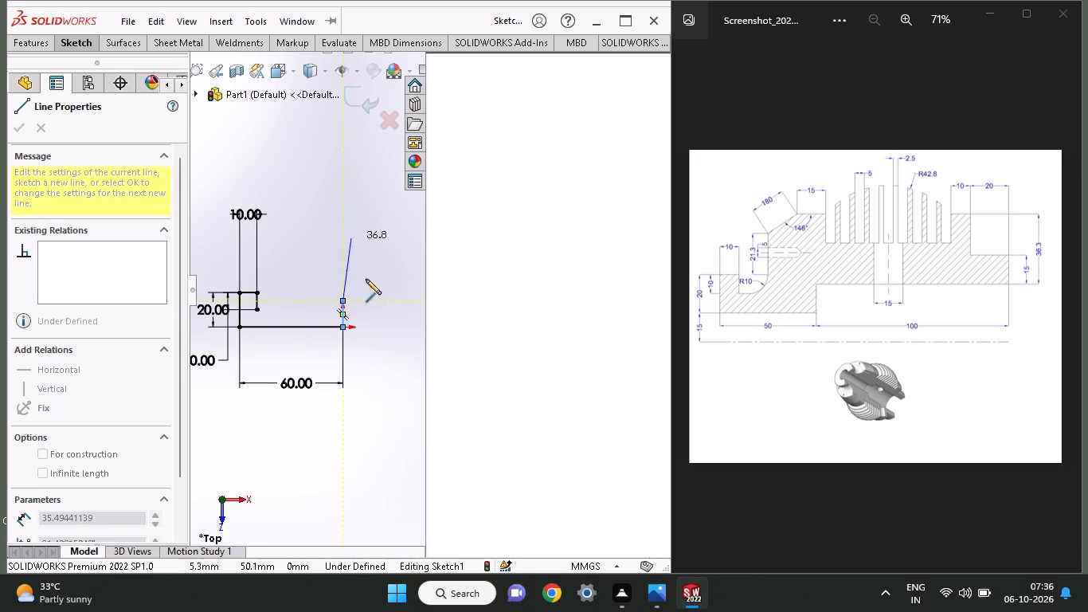
{"action": "left_click", "coordinate": [406, 304]}
{"action": "right_click", "coordinate": [344, 225]}
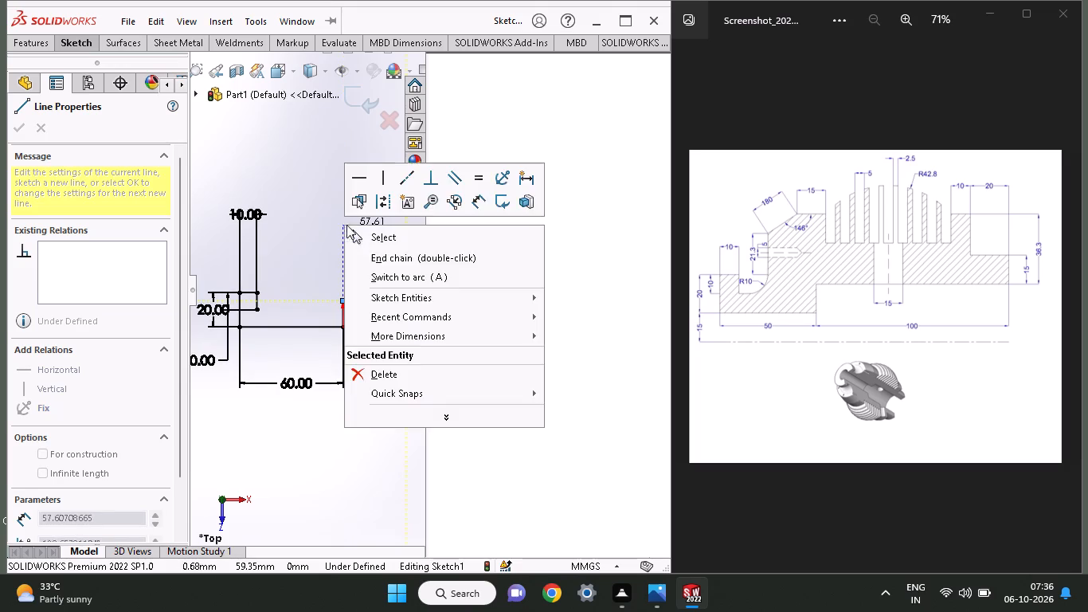
{"action": "left_click", "coordinate": [361, 237]}
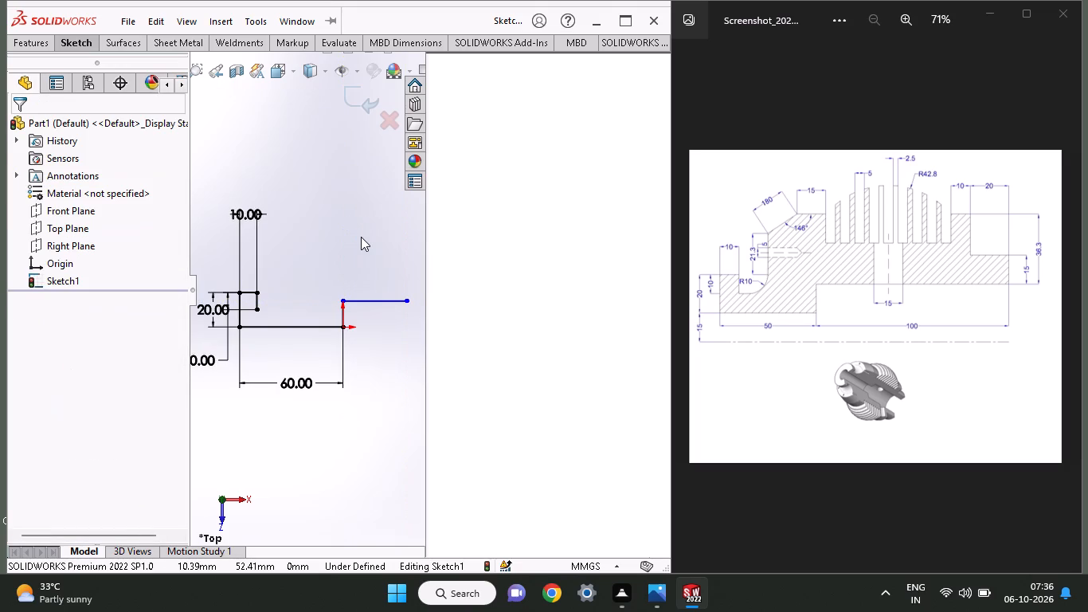
Dimension the new horizontal line between its endpoints, placing the dimension beside the 60 mm one, and set it to 100 mm.
{"action": "left_click", "coordinate": [61, 40]}
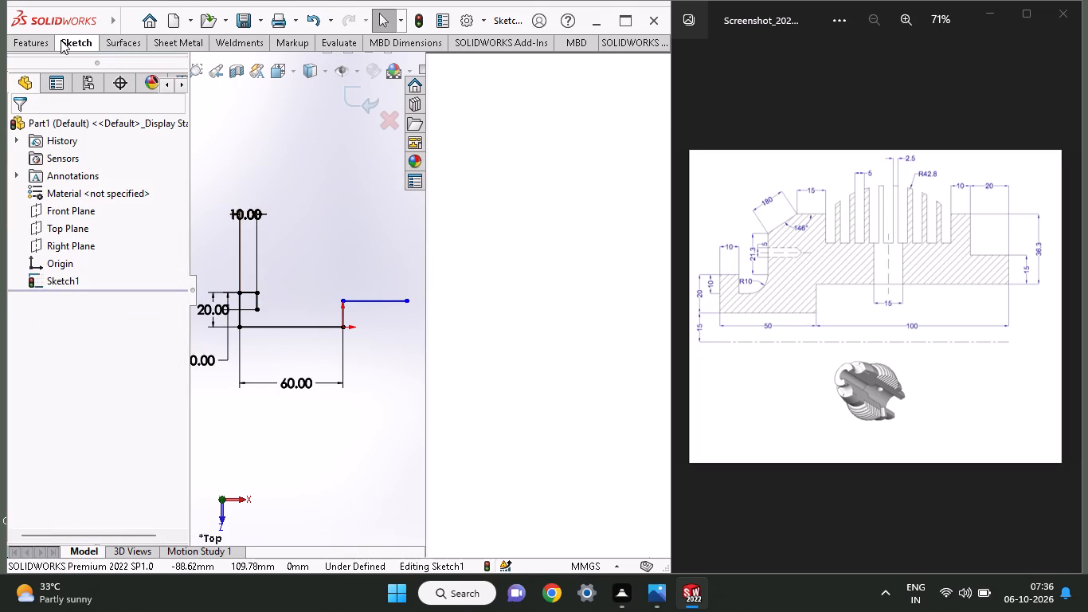
{"action": "left_click", "coordinate": [68, 60]}
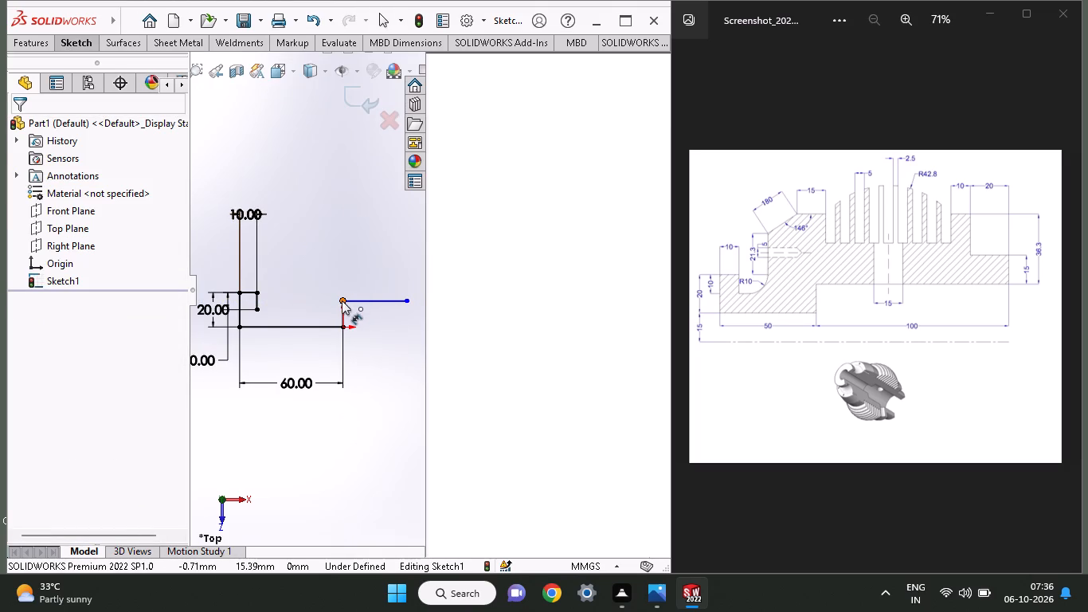
{"action": "left_click", "coordinate": [342, 300]}
{"action": "left_click", "coordinate": [409, 303]}
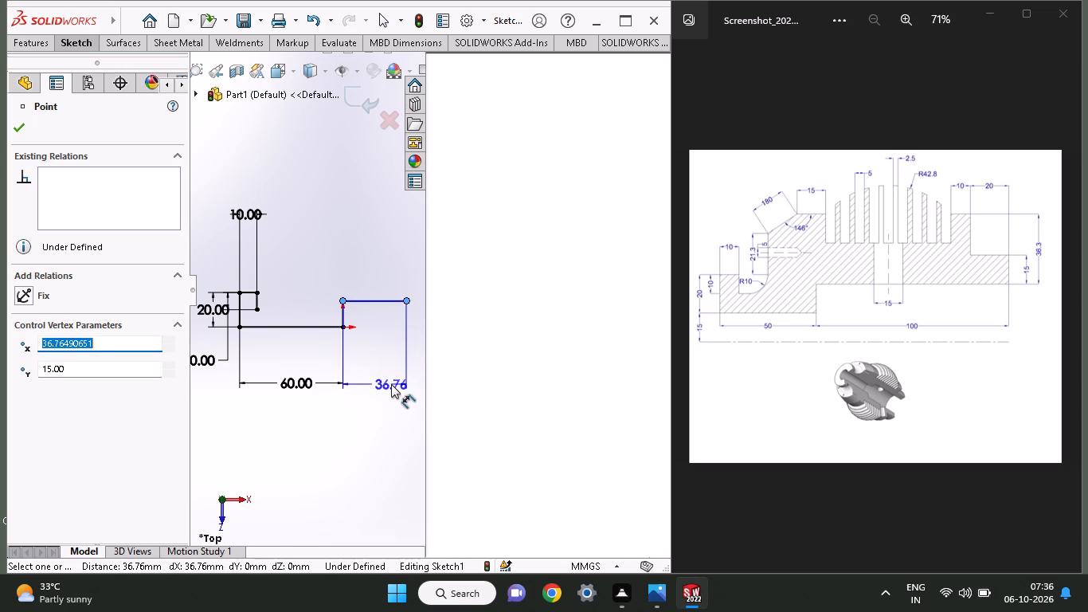
{"action": "left_click", "coordinate": [391, 383]}
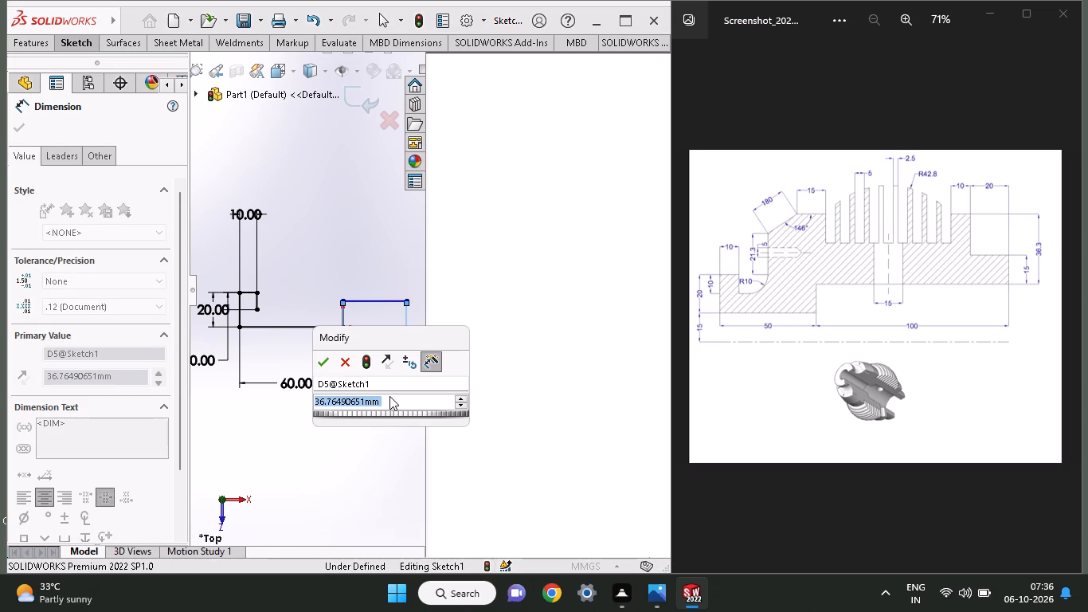
{"action": "type", "text": "100"}
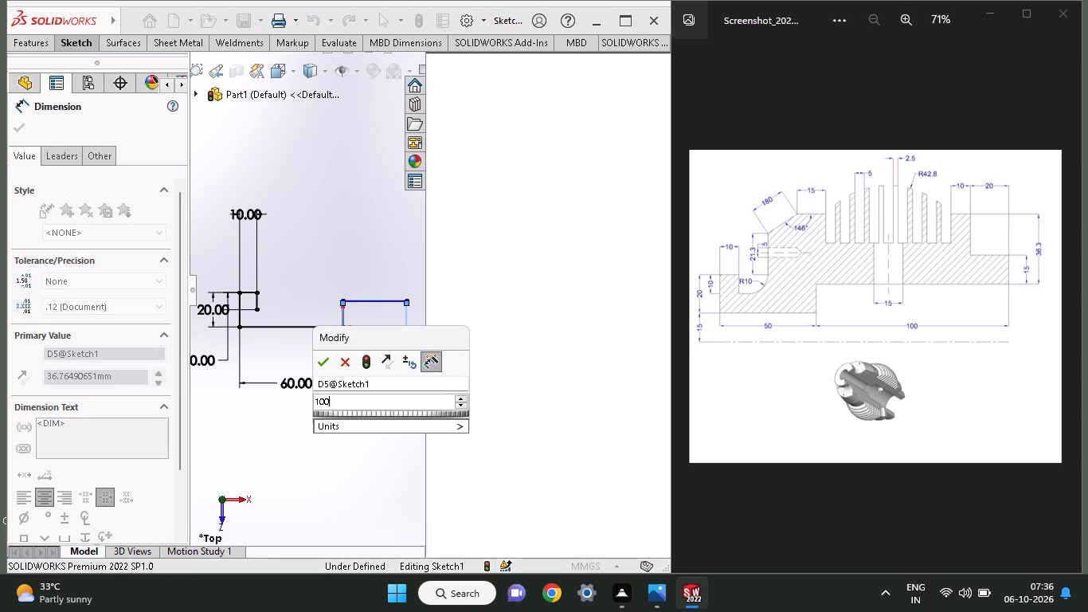
{"action": "key", "text": "Return"}
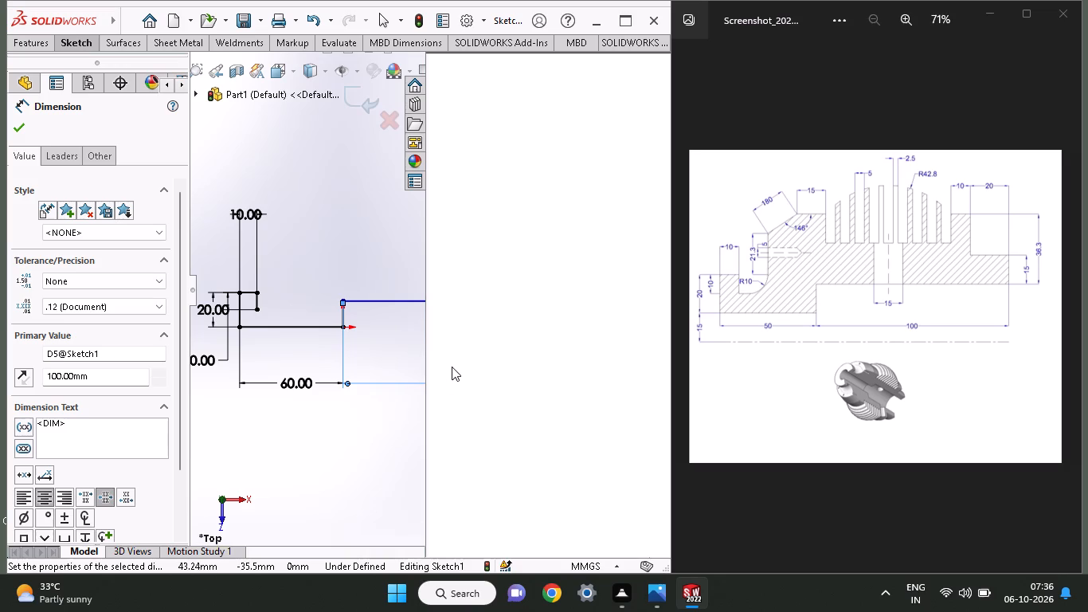
Widen the model's graphics area to the full window width so the whole 100 mm line fits in view.
{"action": "left_click_drag", "start_coordinate": [426, 220], "coordinate": [605, 274]}
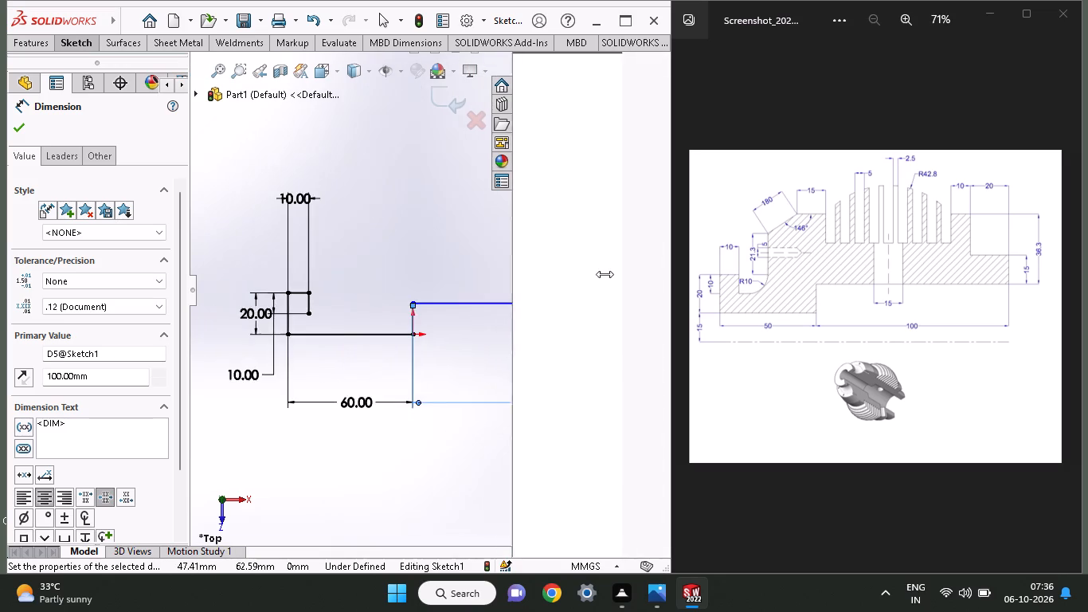
{"action": "left_click_drag", "start_coordinate": [605, 274], "coordinate": [663, 280]}
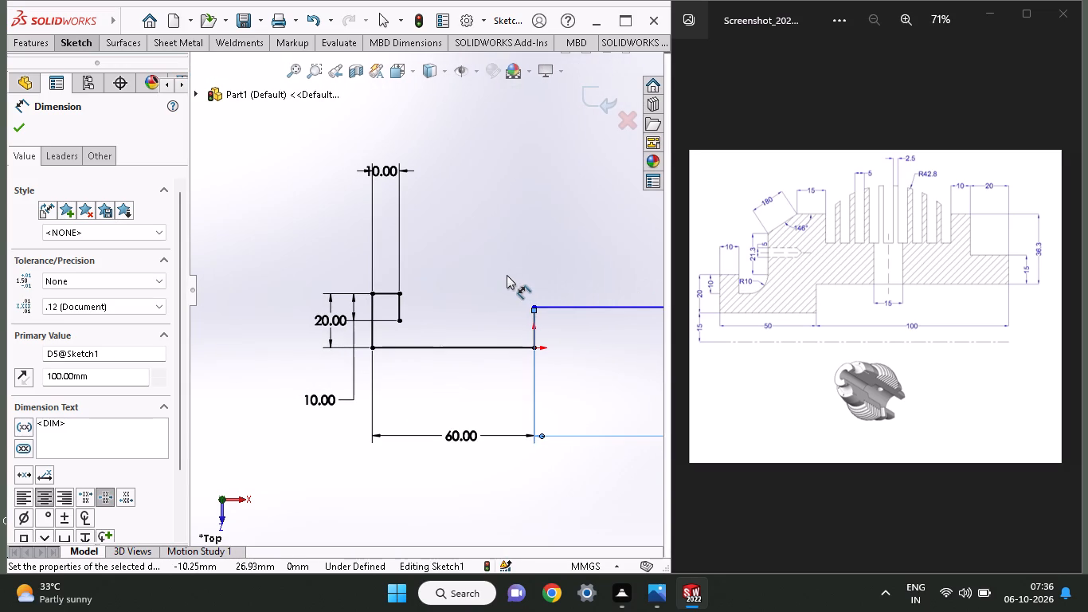
{"action": "scroll", "coordinate": [507, 275], "scroll_direction": "up", "scroll_amount": 1, "text": "ctrl"}
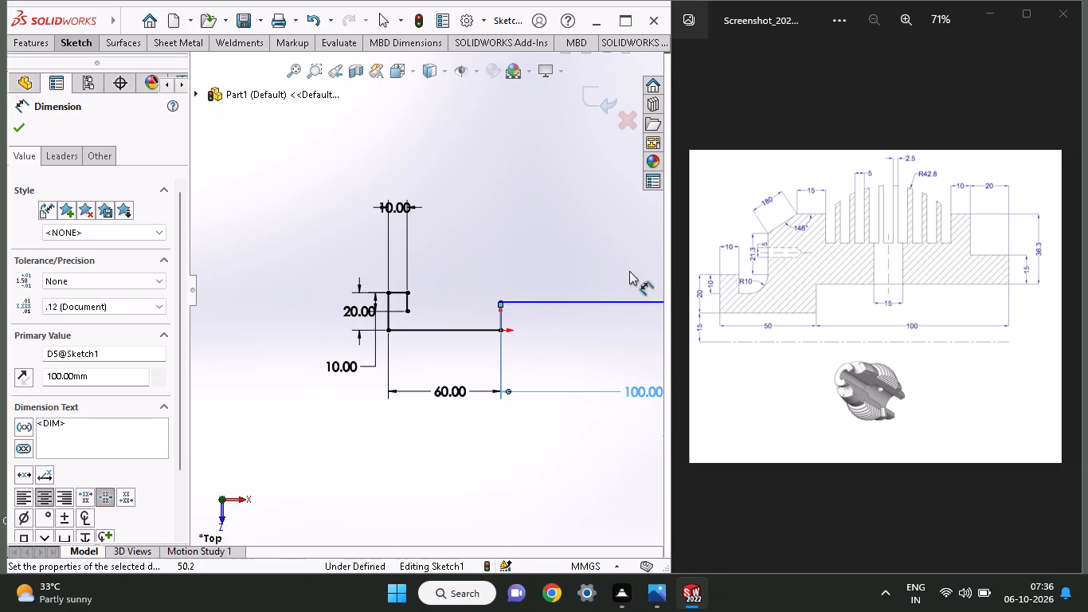
{"action": "scroll", "coordinate": [601, 277], "scroll_direction": "up", "scroll_amount": 3, "text": "ctrl"}
{"action": "scroll", "coordinate": [601, 277], "scroll_direction": "down", "scroll_amount": 3, "text": "ctrl"}
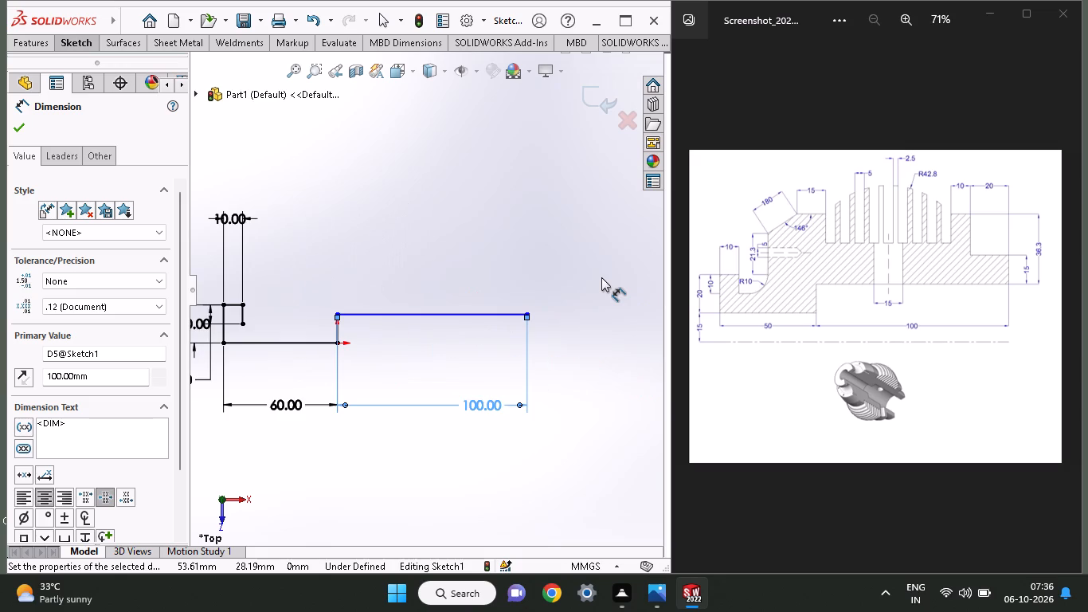
Sketch a vertical line about 50 mm long upward from the free end of the 100 mm horizontal line.
{"action": "scroll", "coordinate": [400, 273], "scroll_direction": "down", "scroll_amount": 1, "text": "ctrl"}
{"action": "scroll", "coordinate": [400, 273], "scroll_direction": "up", "scroll_amount": 2, "text": "ctrl"}
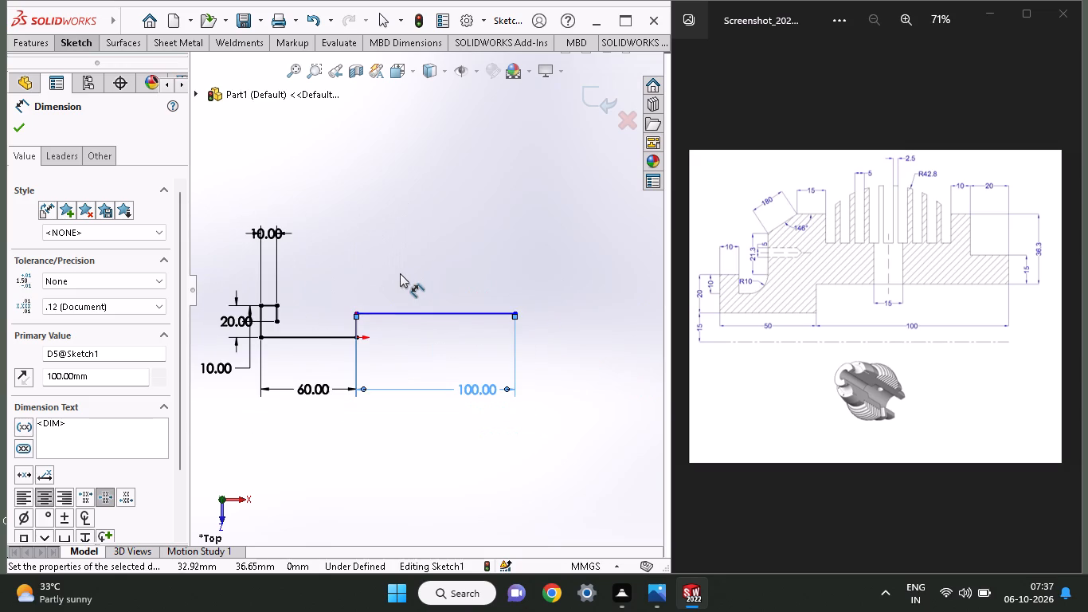
{"action": "scroll", "coordinate": [322, 280], "scroll_direction": "down", "scroll_amount": 1, "text": "ctrl"}
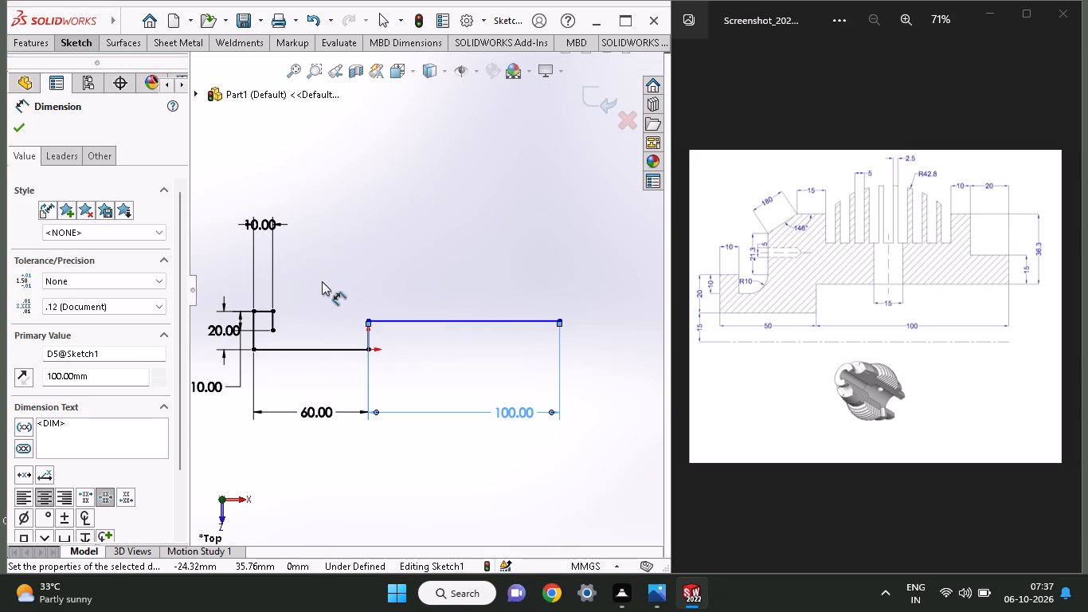
{"action": "left_click", "coordinate": [68, 41]}
{"action": "left_click", "coordinate": [119, 65]}
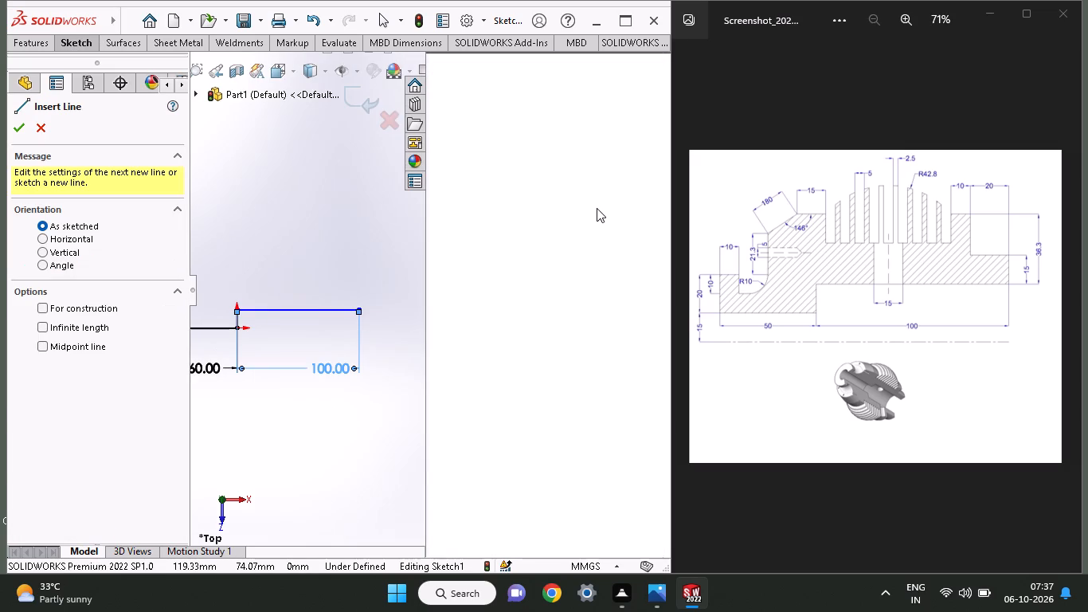
{"action": "left_click", "coordinate": [355, 312]}
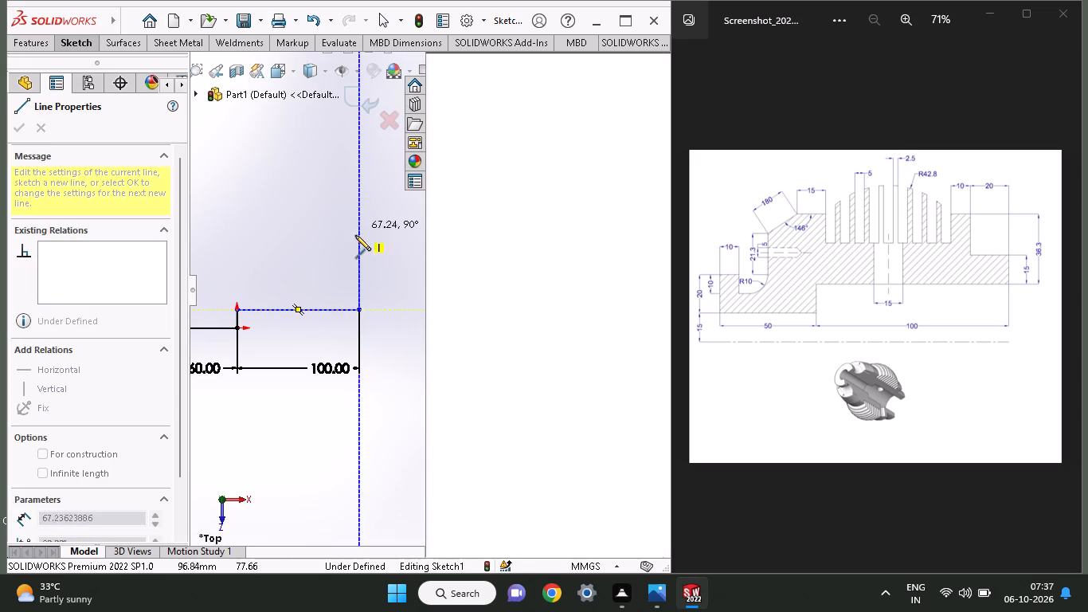
{"action": "left_click", "coordinate": [357, 249]}
{"action": "right_click", "coordinate": [301, 186]}
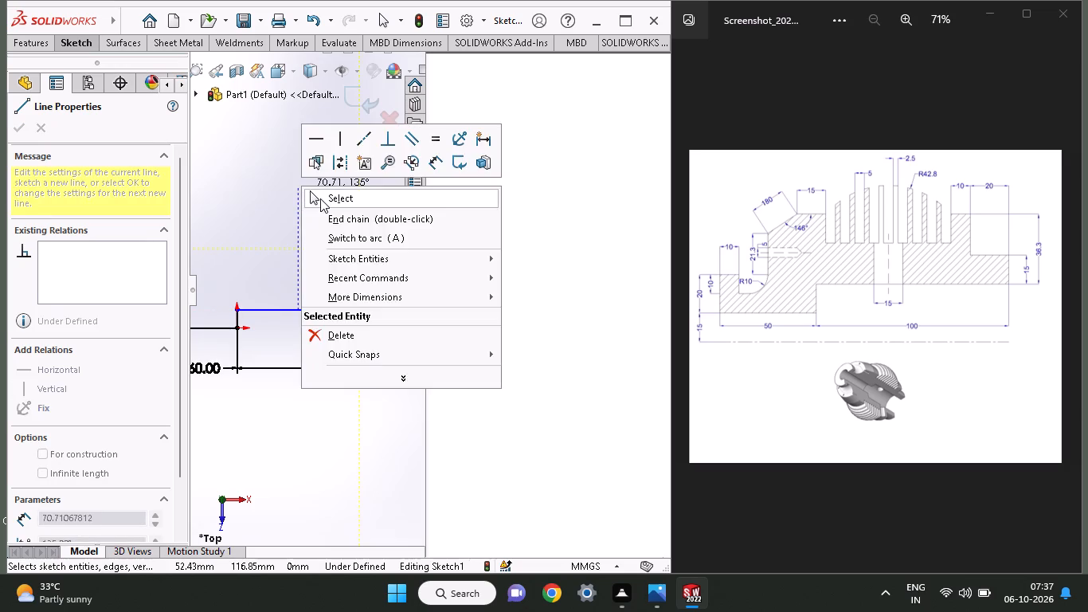
{"action": "left_click", "coordinate": [320, 198]}
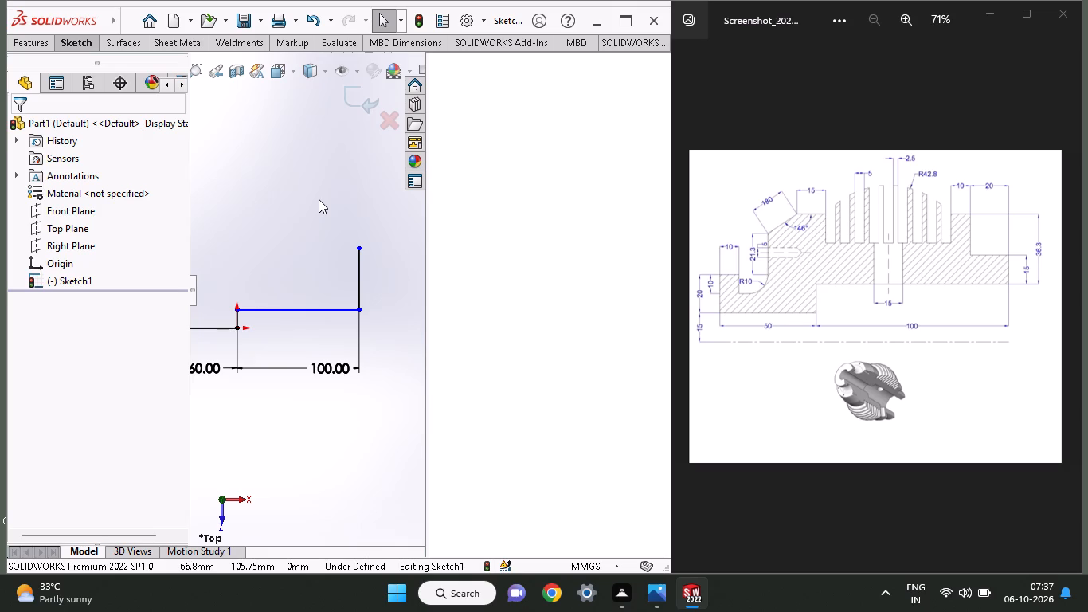
Dimension the new vertical line at 16 mm, placing the dimension on the outer side of the profile.
{"action": "left_click", "coordinate": [90, 45]}
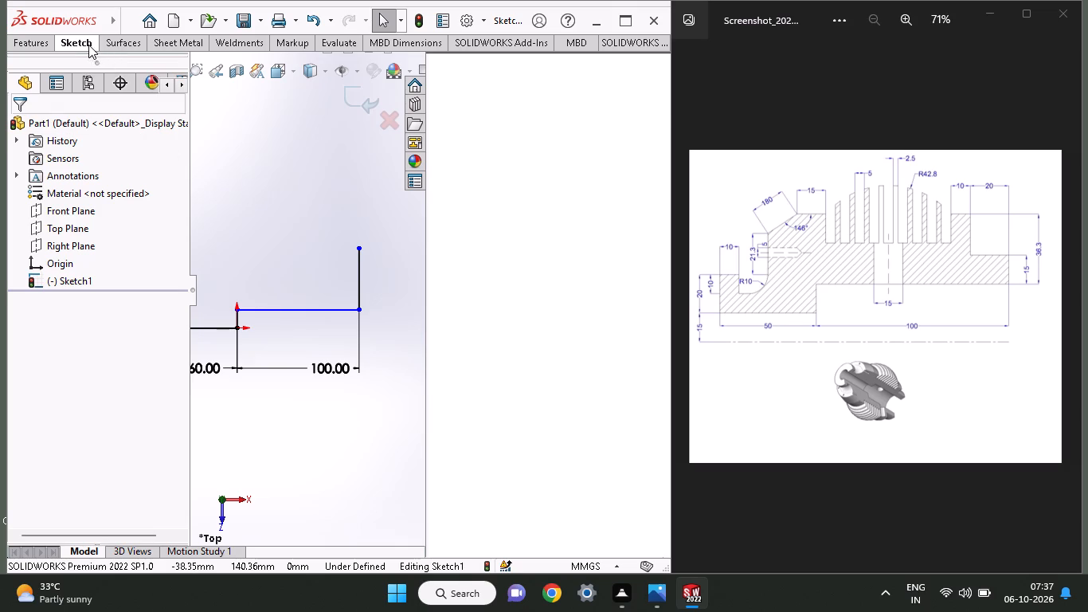
{"action": "left_click", "coordinate": [82, 72]}
{"action": "left_click", "coordinate": [356, 289]}
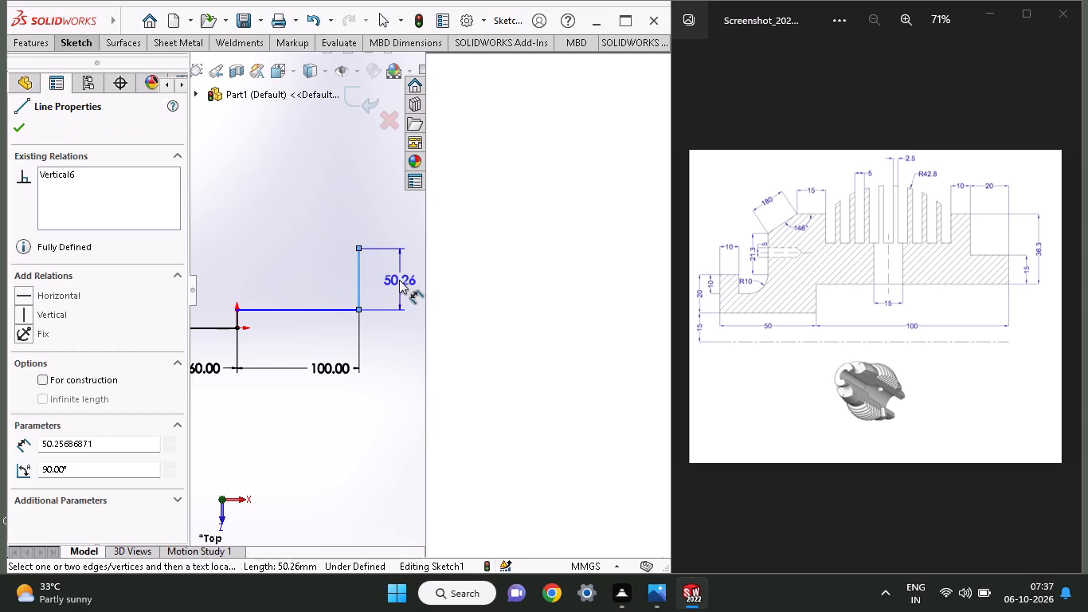
{"action": "left_click", "coordinate": [399, 280]}
{"action": "type", "text": "16"}
{"action": "key", "text": "Return"}
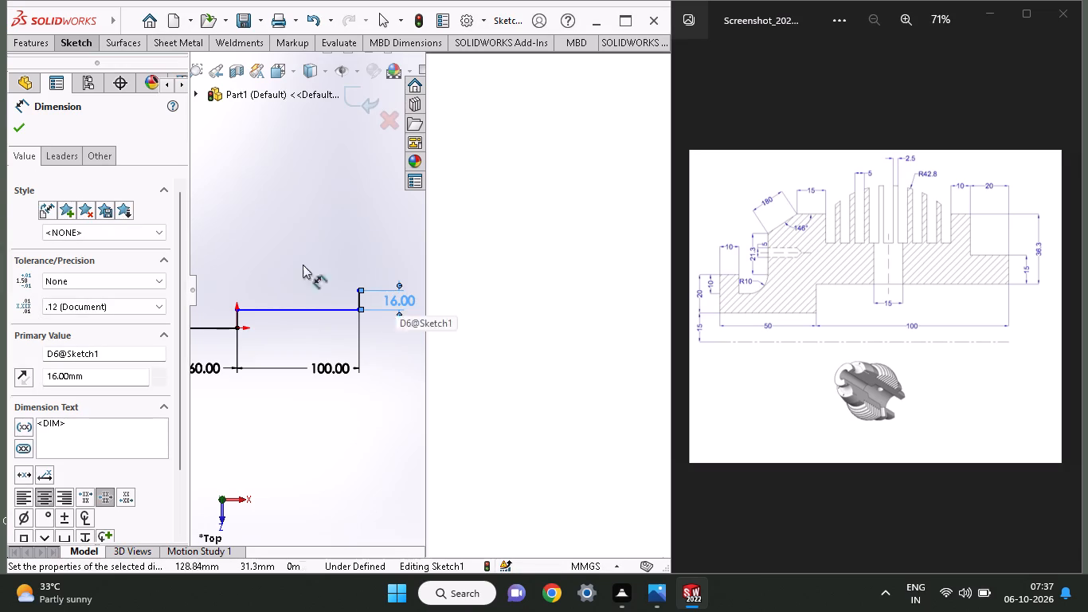
Sketch a horizontal line about 40 mm long in the negative X direction from the top of the 16 mm vertical line.
{"action": "left_click", "coordinate": [57, 44]}
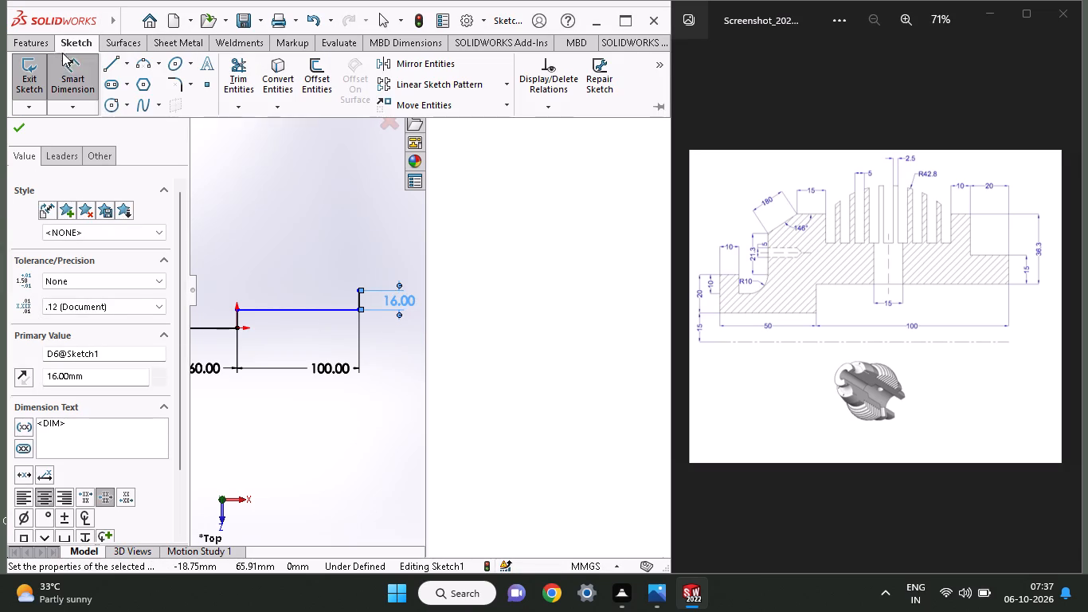
{"action": "left_click", "coordinate": [104, 66]}
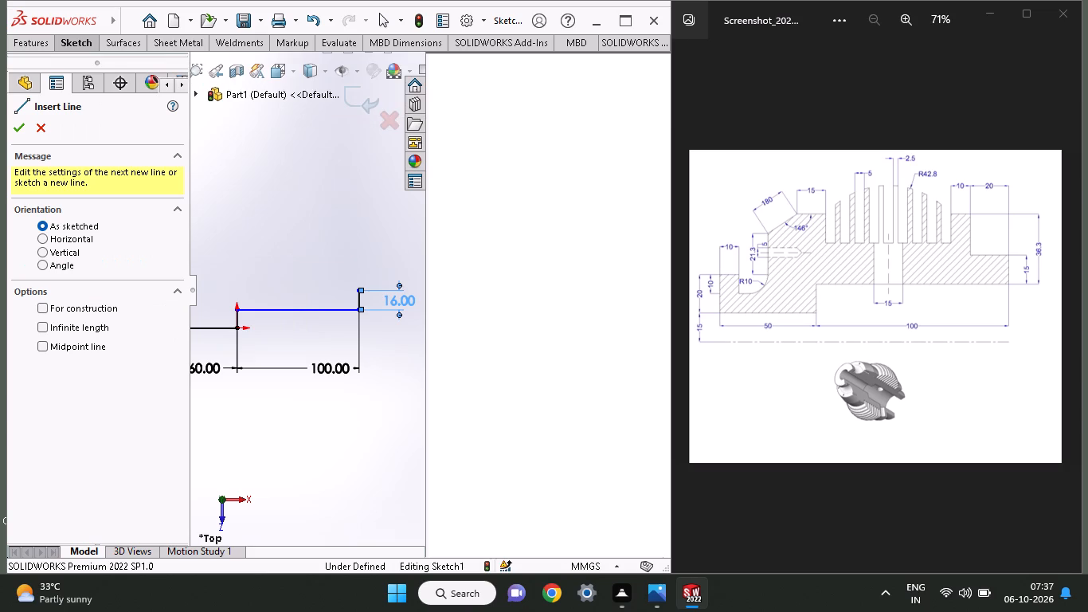
{"action": "left_click", "coordinate": [361, 286]}
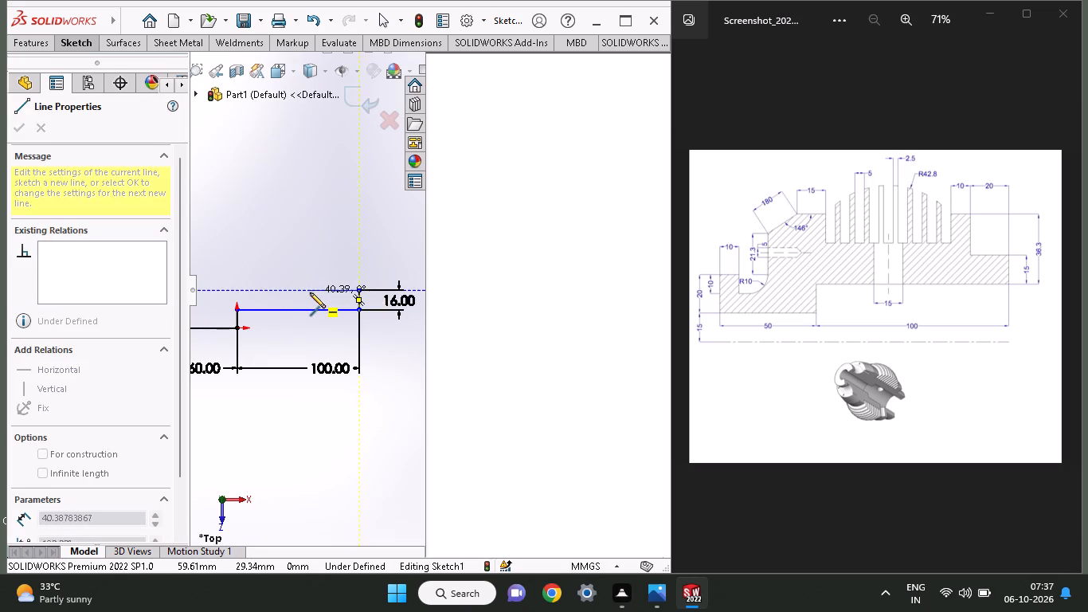
{"action": "left_click", "coordinate": [310, 292]}
{"action": "right_click", "coordinate": [304, 178]}
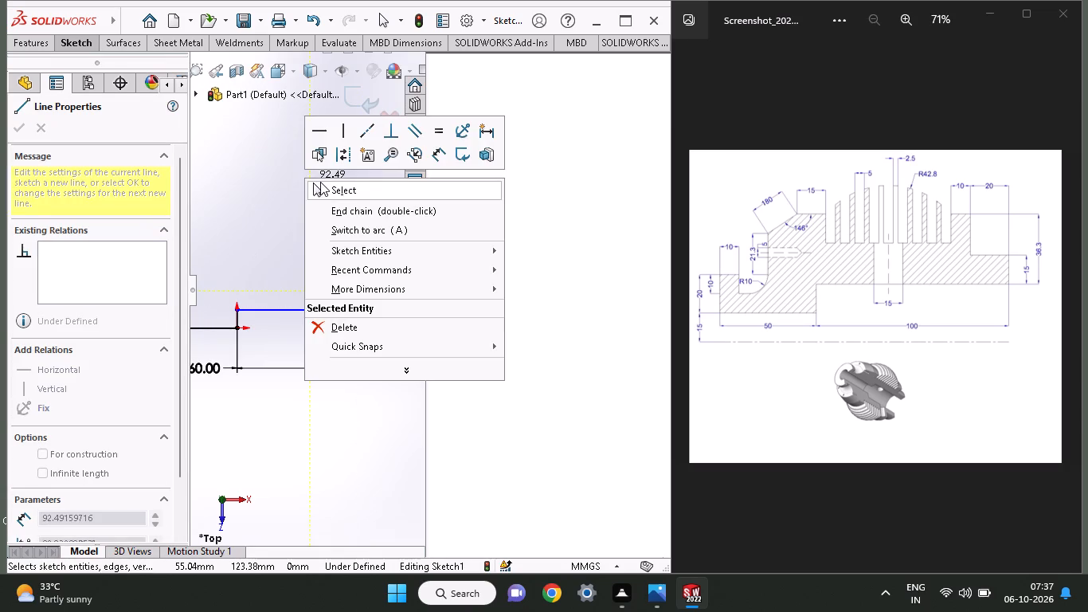
{"action": "left_click", "coordinate": [320, 182]}
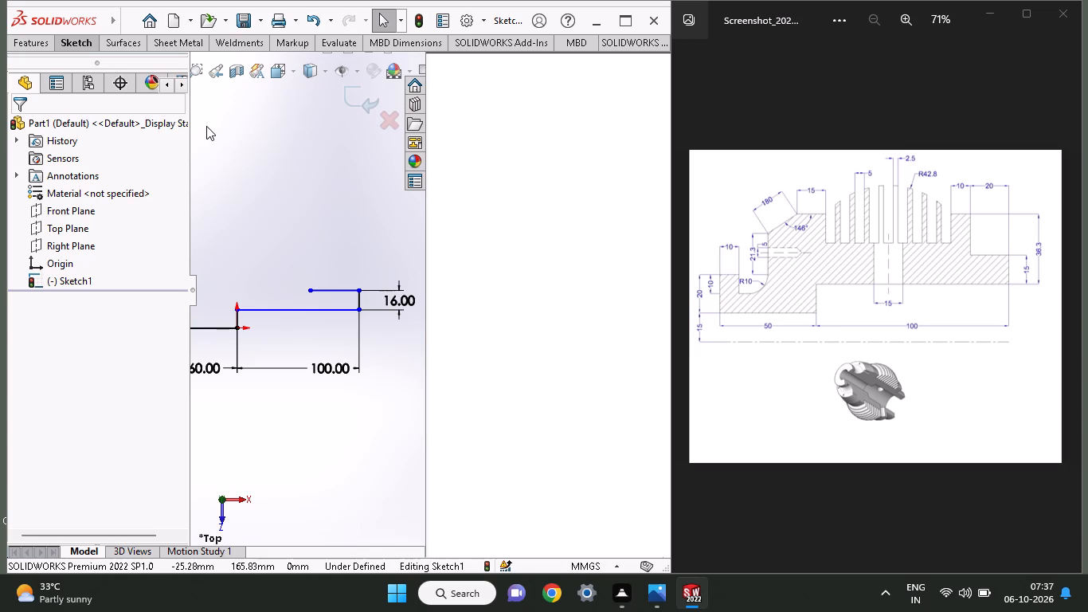
Dimension the new upper horizontal line between its endpoints at 20 mm, placing the dimension above the profile.
{"action": "left_click", "coordinate": [72, 35]}
{"action": "left_click", "coordinate": [62, 56]}
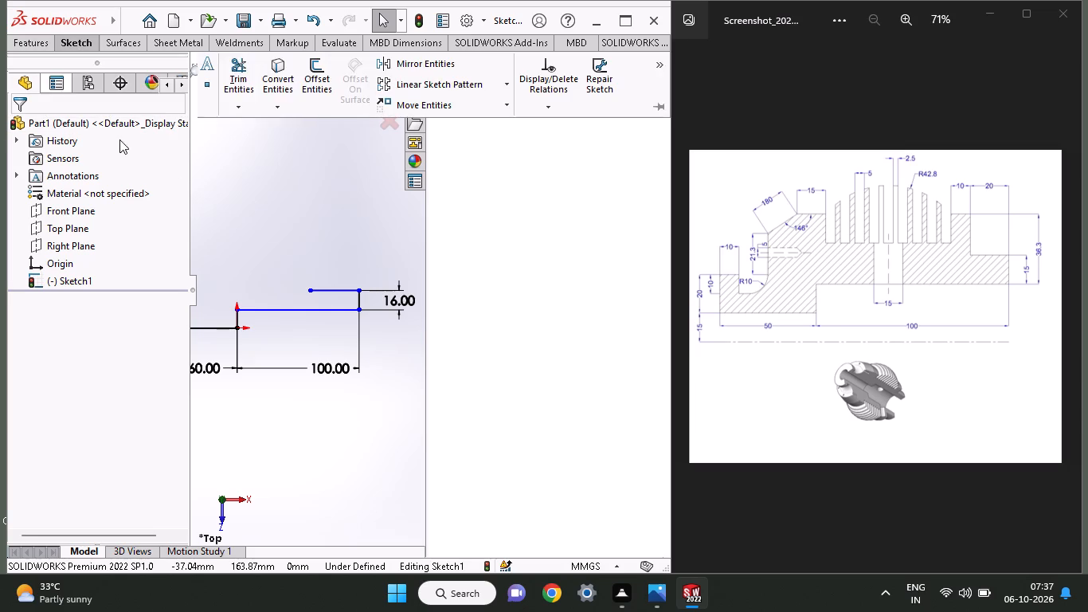
{"action": "left_click", "coordinate": [310, 288]}
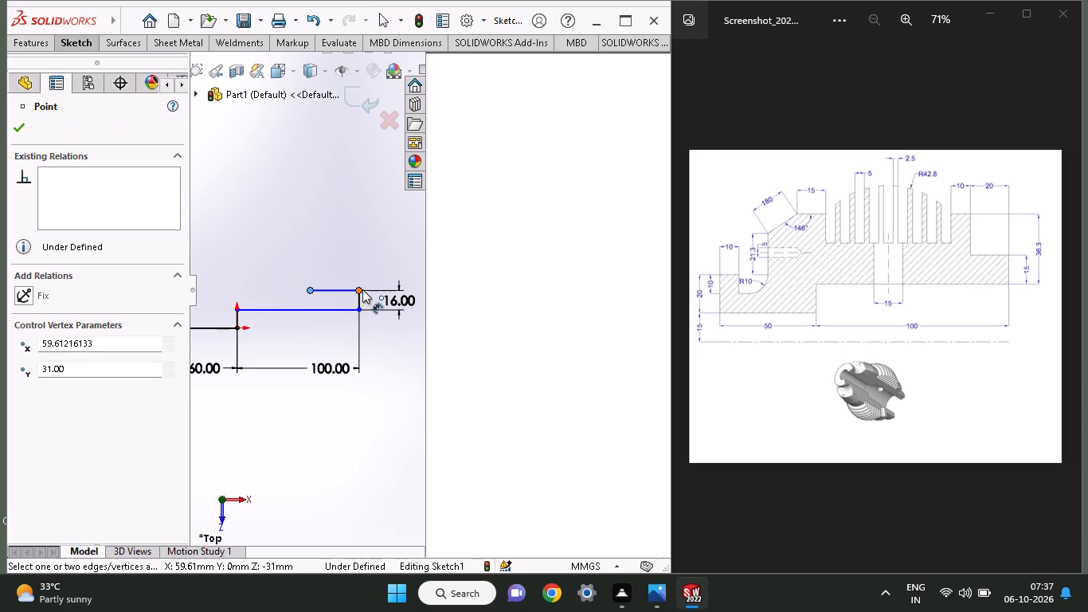
{"action": "left_click", "coordinate": [362, 289]}
{"action": "left_click", "coordinate": [360, 228]}
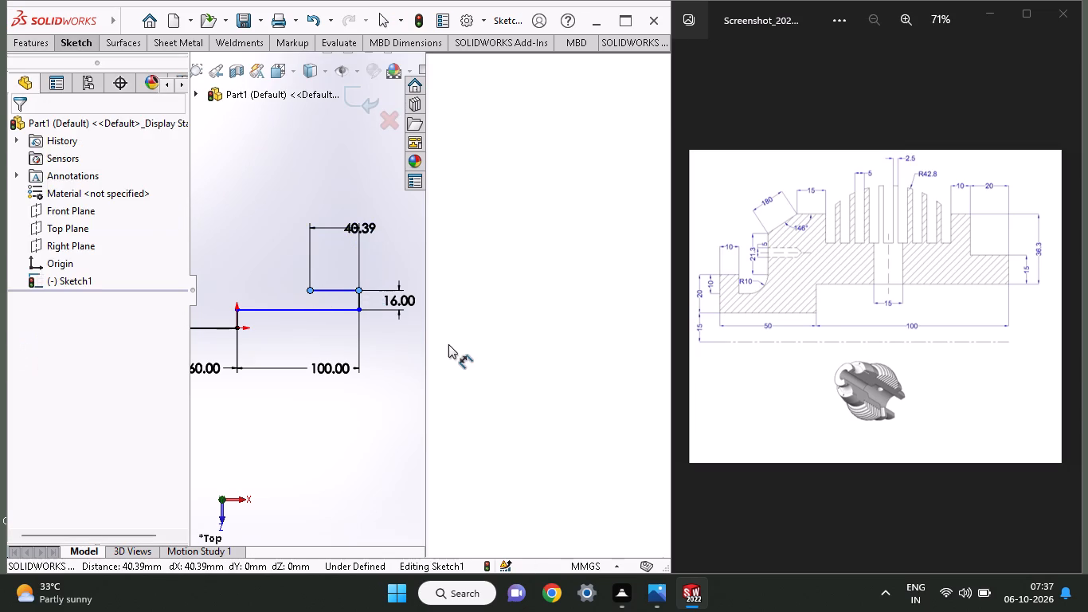
{"action": "type", "text": "20"}
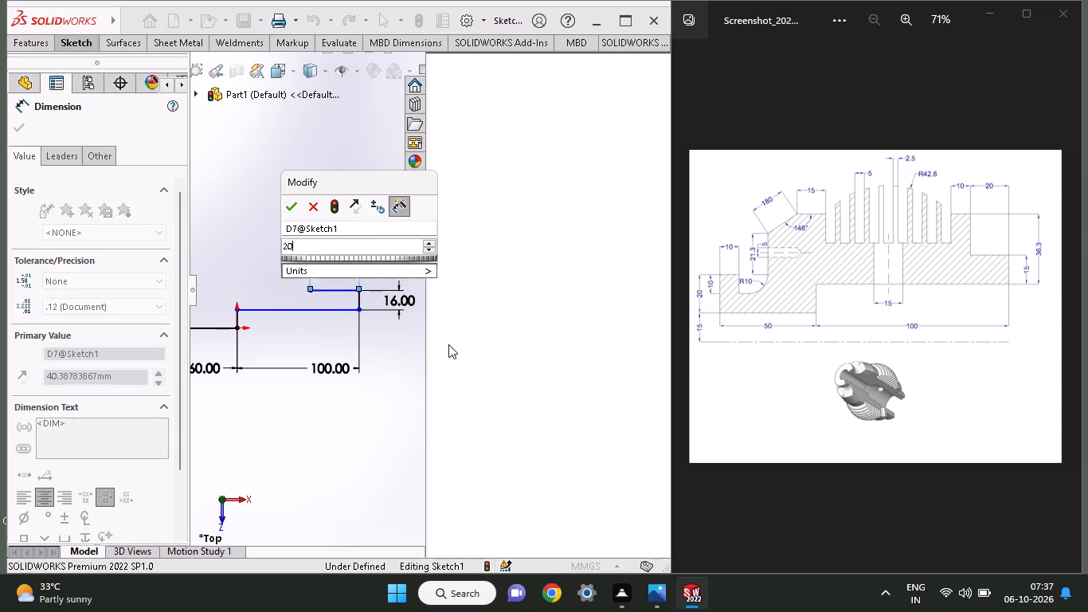
{"action": "key", "text": "Return"}
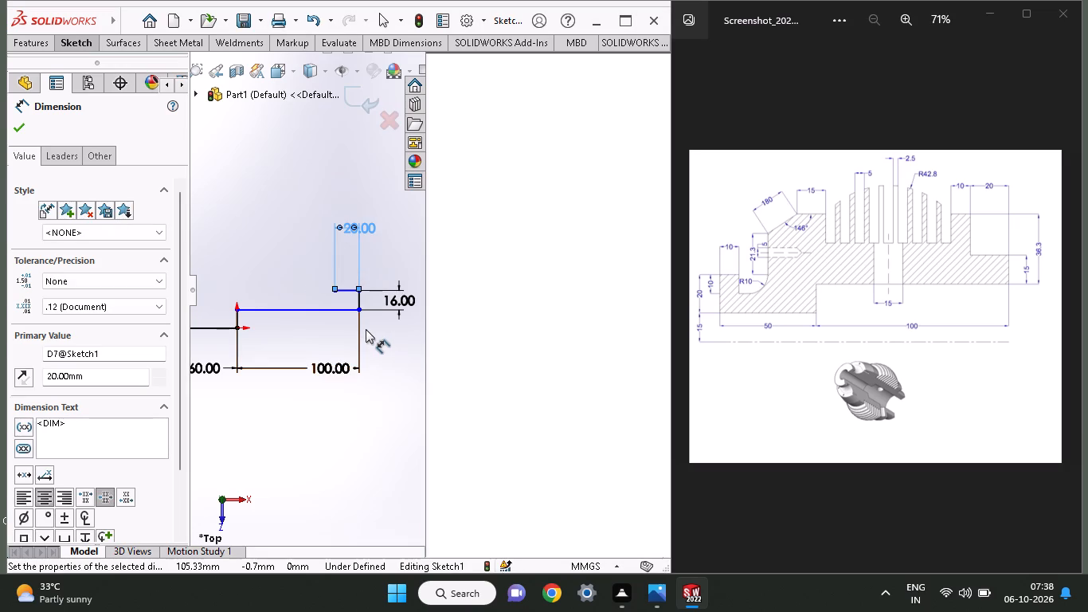
Sketch a vertical line about 36 mm long upward from the inner end of the 20 mm horizontal line.
{"action": "left_click", "coordinate": [85, 37]}
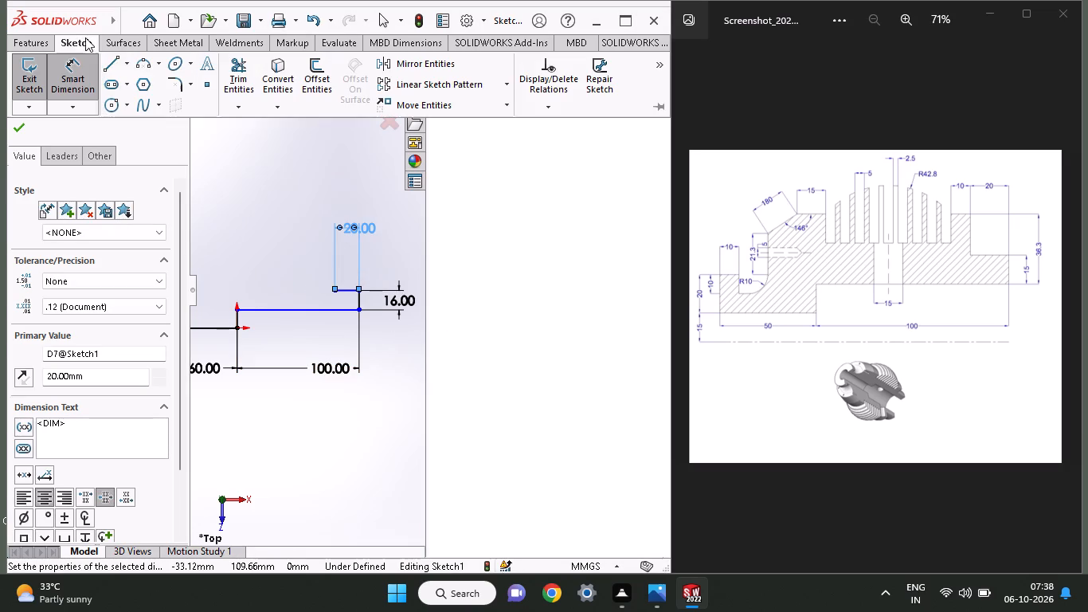
{"action": "left_click", "coordinate": [112, 70]}
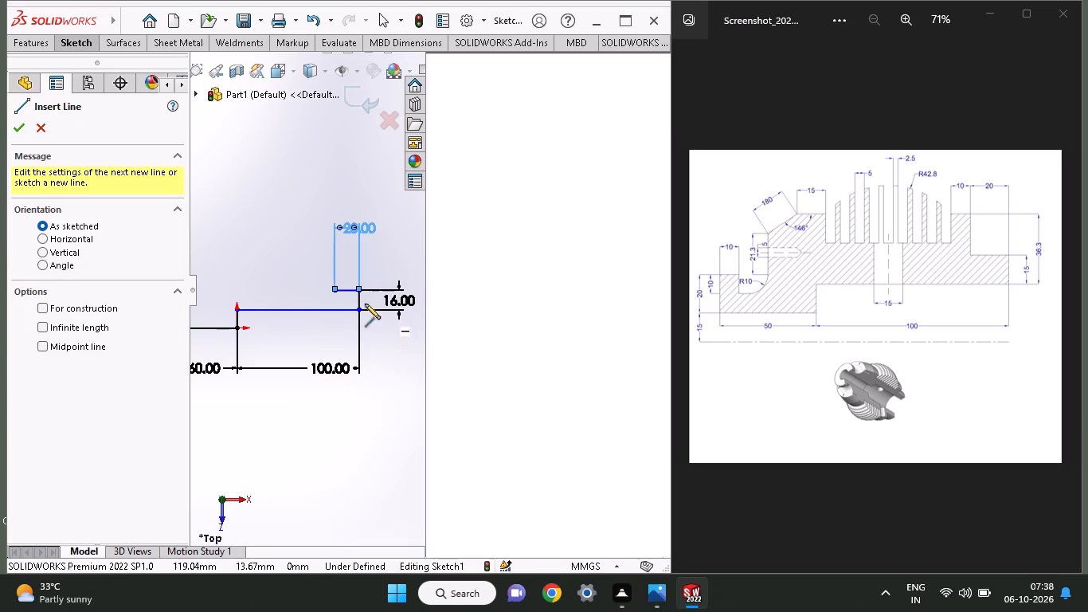
{"action": "left_click", "coordinate": [337, 288]}
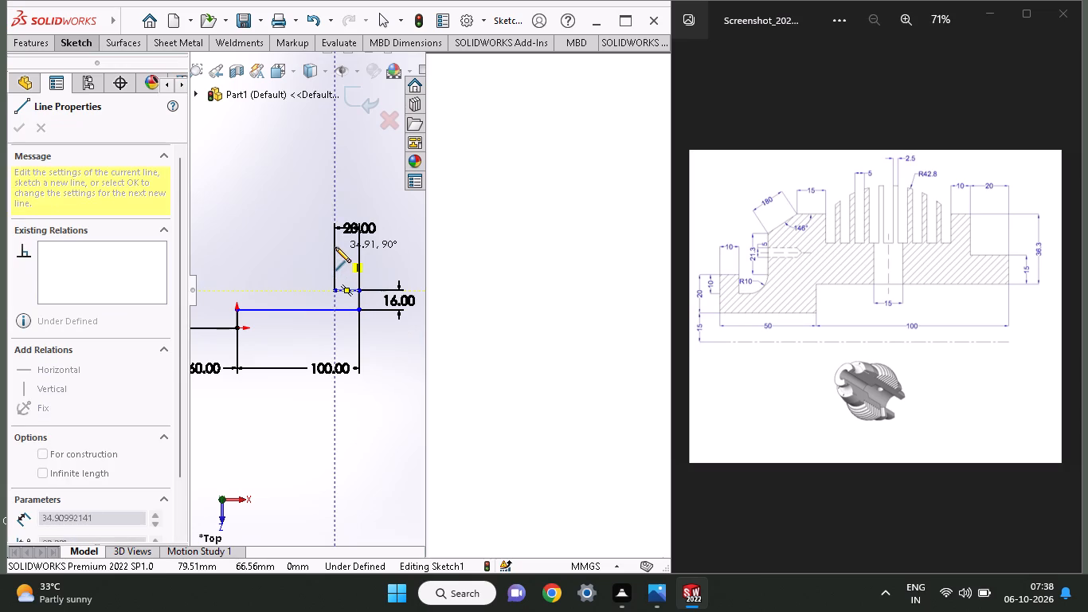
{"action": "left_click", "coordinate": [335, 247]}
{"action": "right_click", "coordinate": [293, 127]}
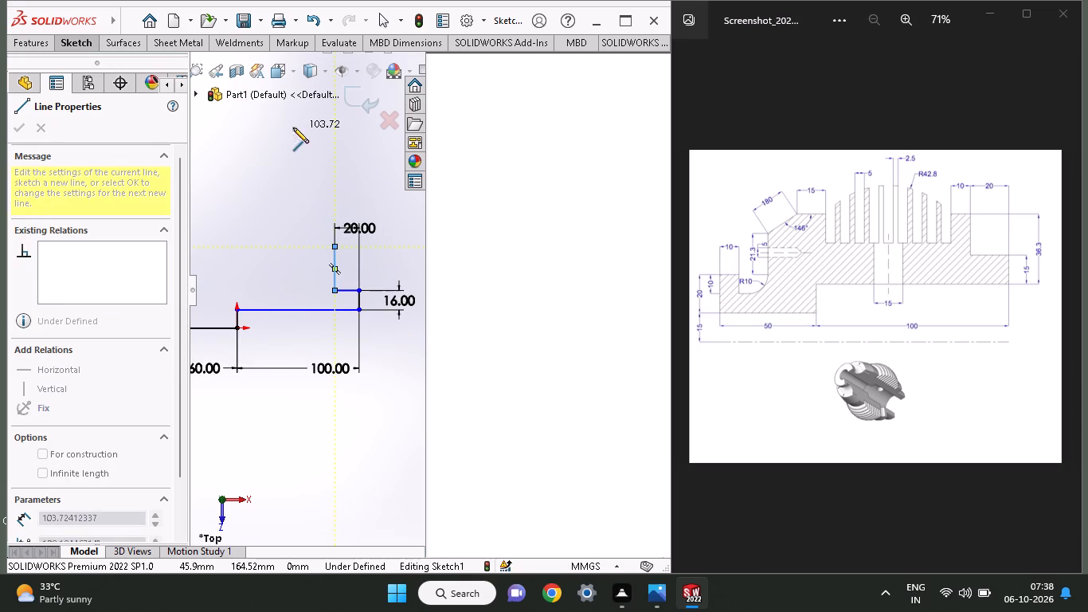
{"action": "left_click", "coordinate": [317, 139]}
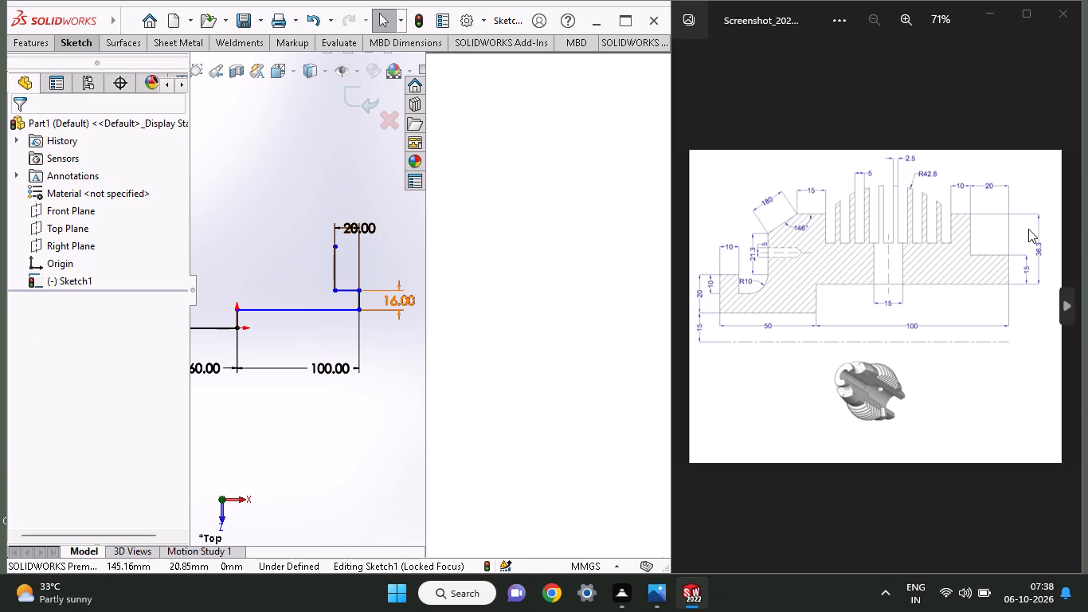
Dimension the overall height from the outer end of the 100 mm line to the new vertical line's top endpoint at 36.3 mm.
{"action": "scroll", "coordinate": [1050, 303], "scroll_direction": "up", "scroll_amount": 7, "text": "ctrl"}
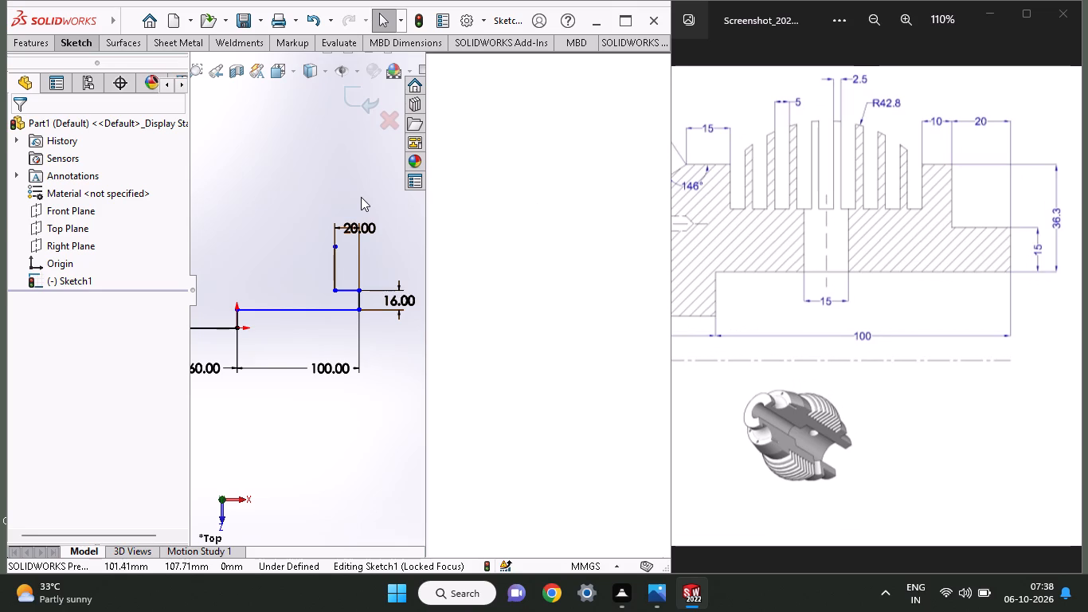
{"action": "left_click", "coordinate": [68, 37]}
{"action": "left_click", "coordinate": [69, 69]}
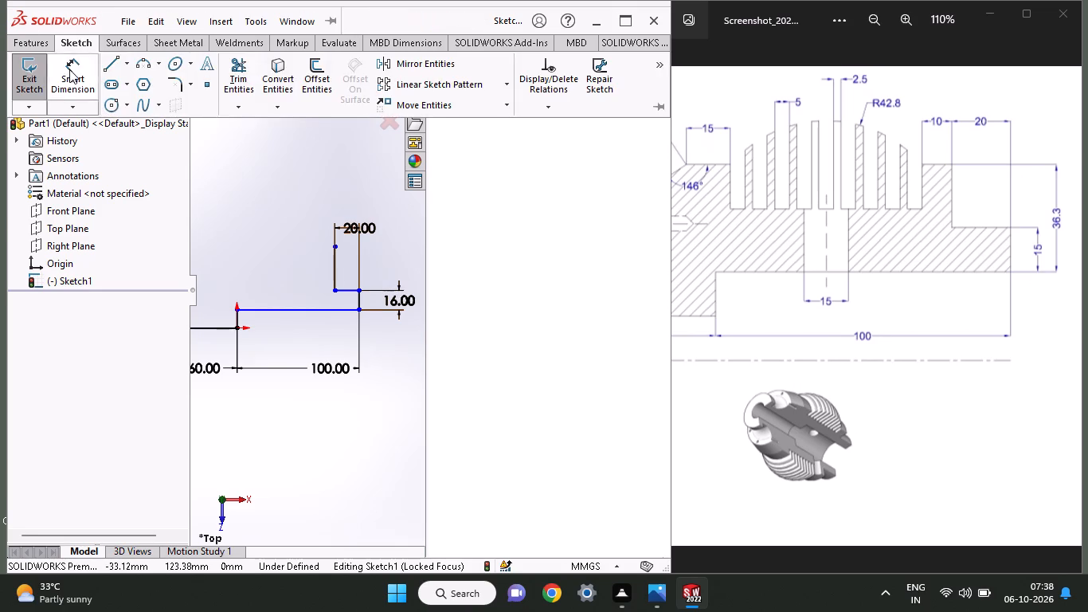
{"action": "left_click", "coordinate": [361, 311]}
{"action": "left_click", "coordinate": [334, 248]}
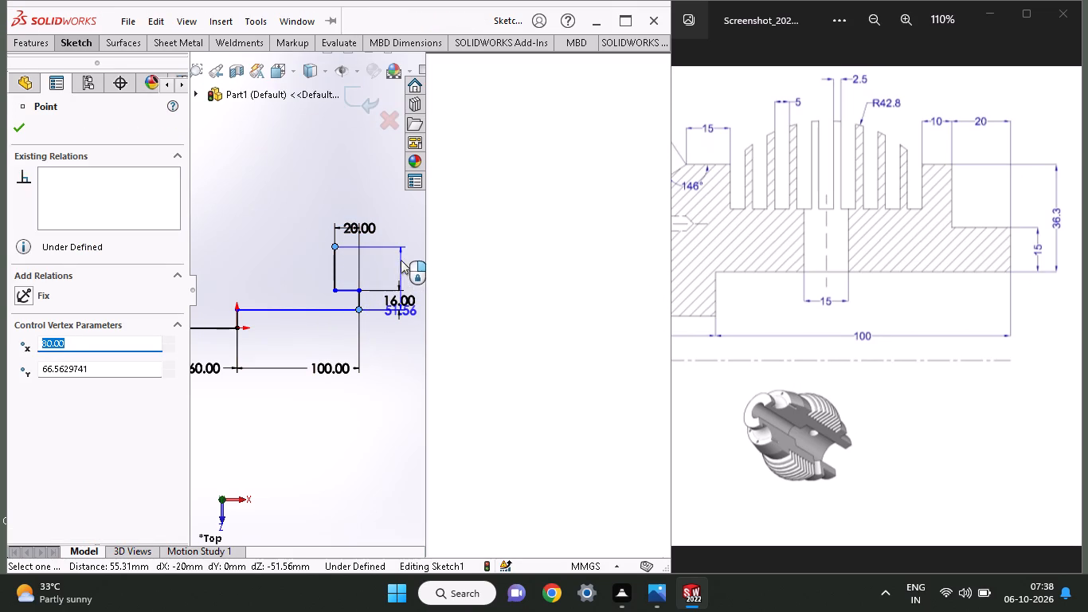
{"action": "left_click", "coordinate": [401, 271]}
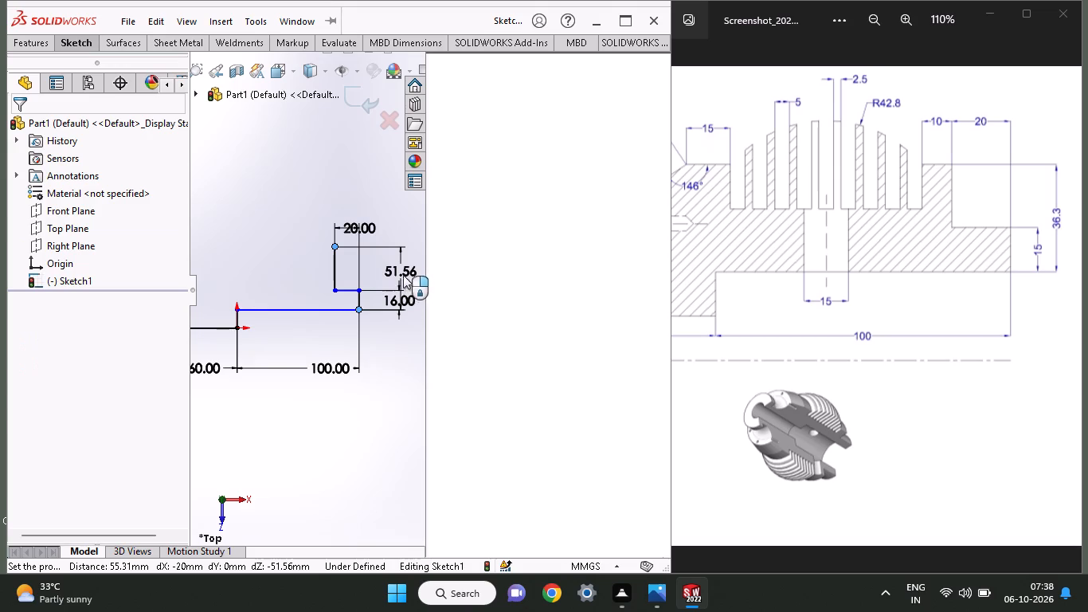
{"action": "double_click", "coordinate": [401, 269]}
{"action": "left_click_drag", "start_coordinate": [405, 288], "coordinate": [364, 299]}
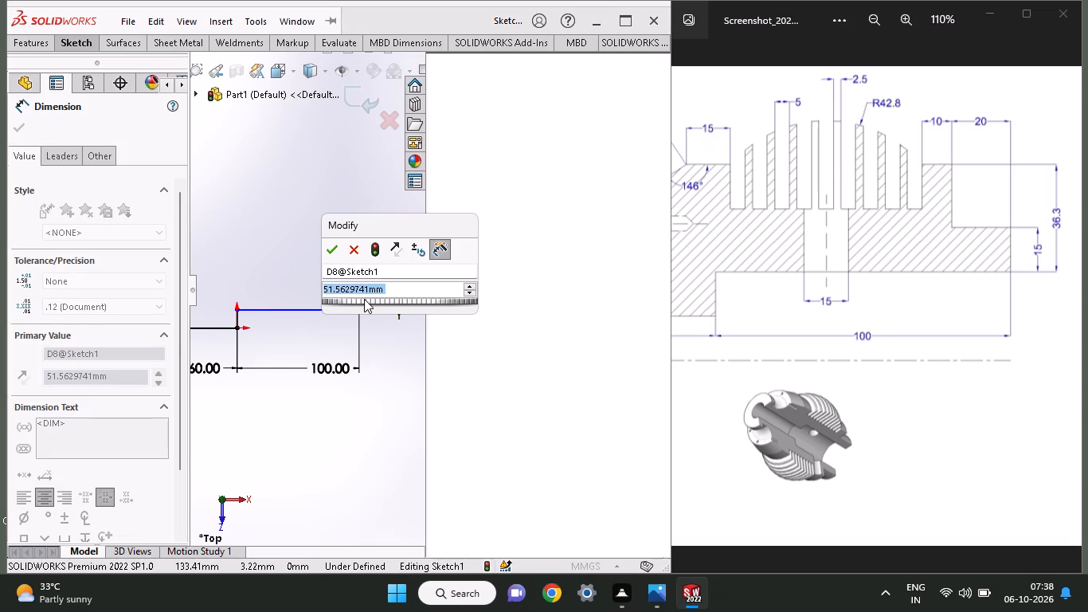
{"action": "type", "text": "36."}
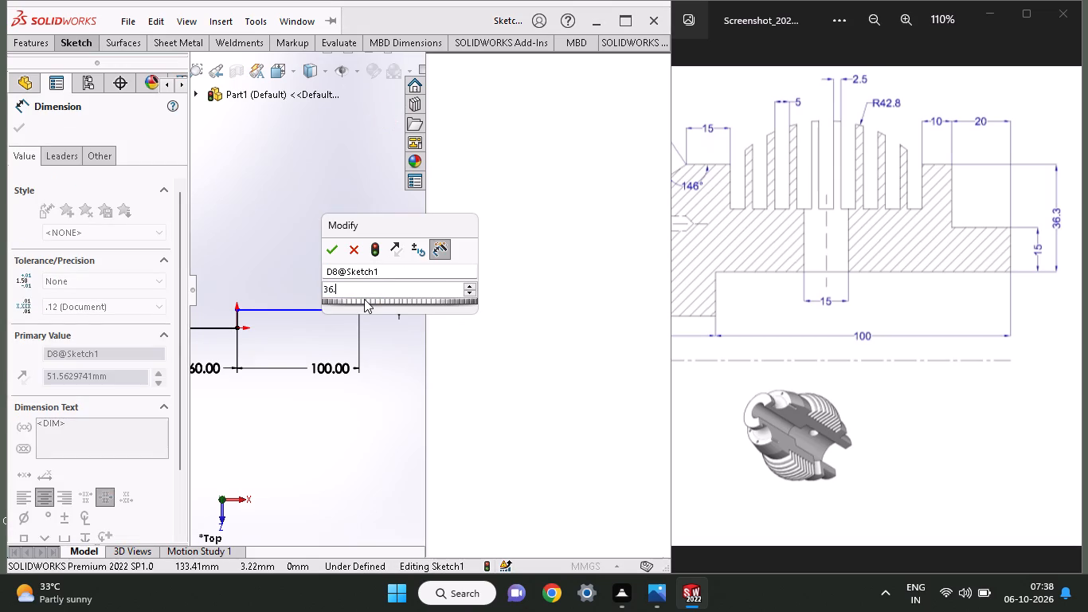
{"action": "key", "text": "3"}
{"action": "key", "text": "Return"}
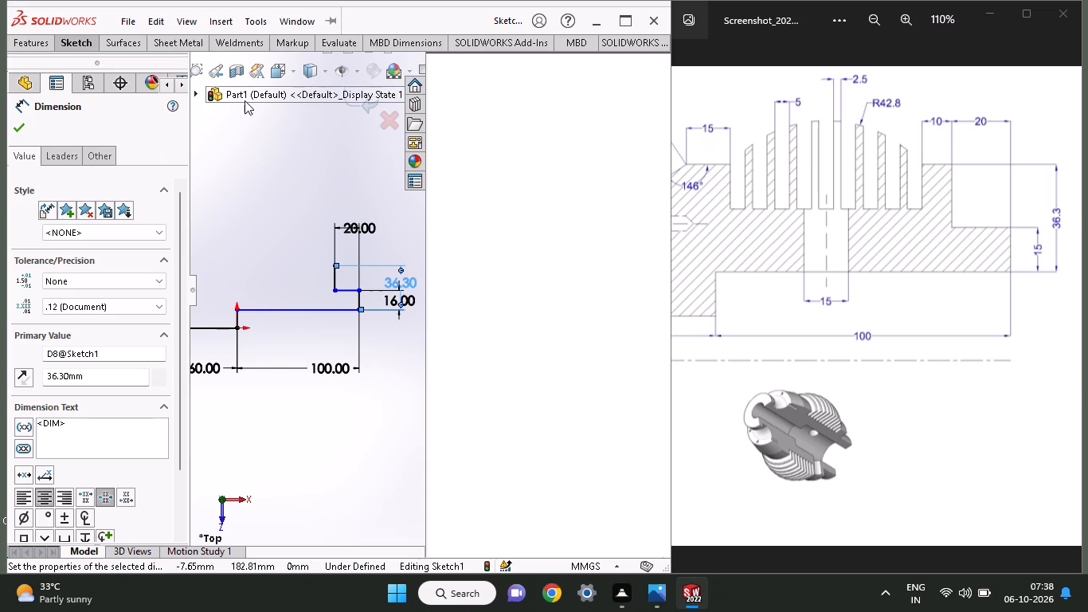
Sketch a horizontal line about 27 mm long in the negative X direction from the top of the 36.3 mm high vertical line.
{"action": "left_click", "coordinate": [83, 44]}
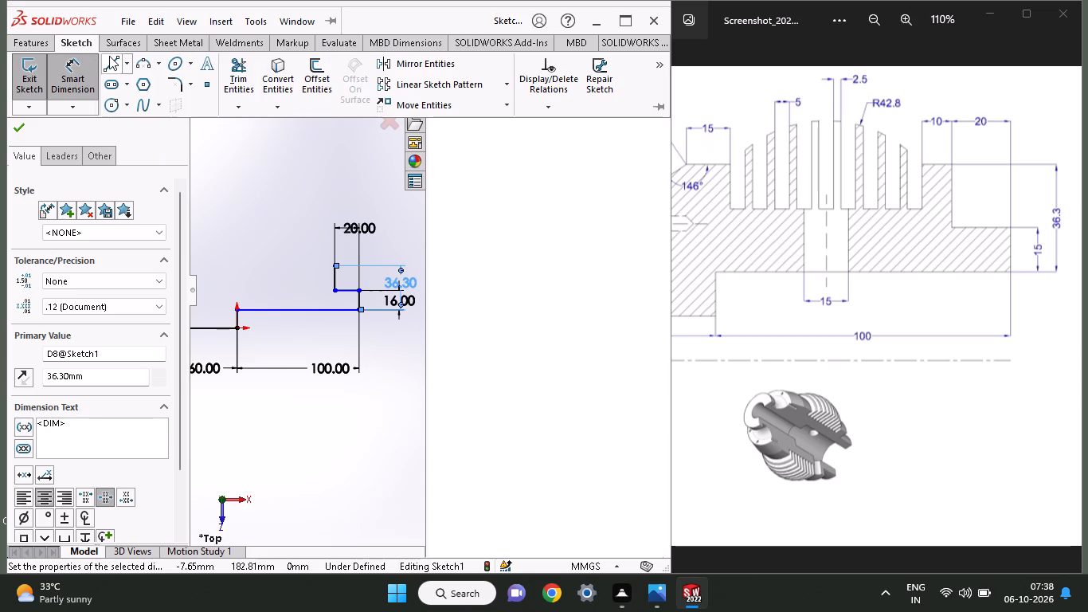
{"action": "left_click", "coordinate": [109, 56]}
{"action": "left_click", "coordinate": [337, 262]}
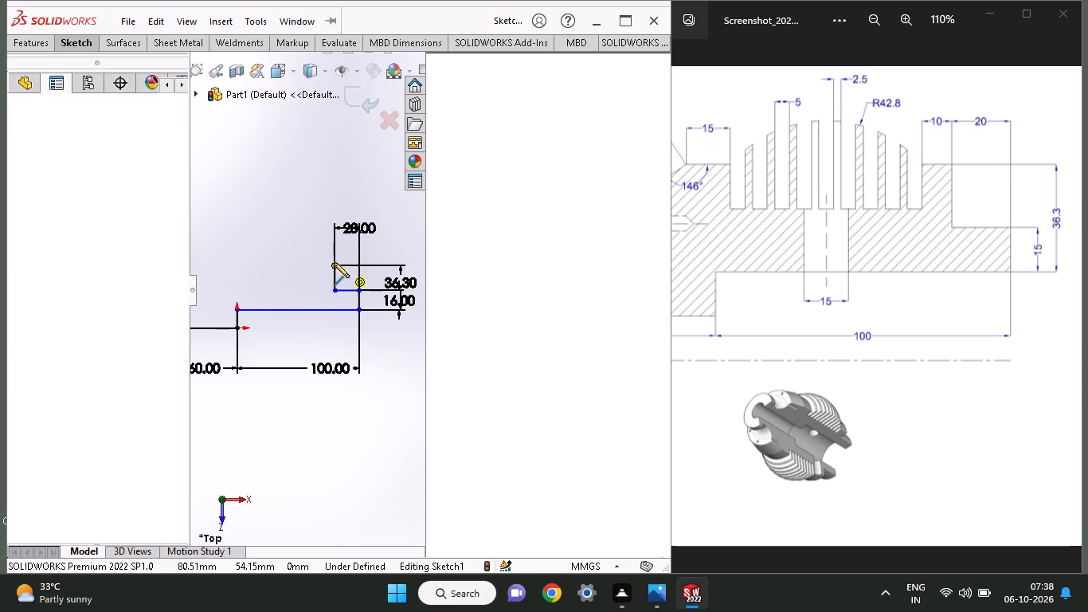
{"action": "left_click", "coordinate": [302, 267]}
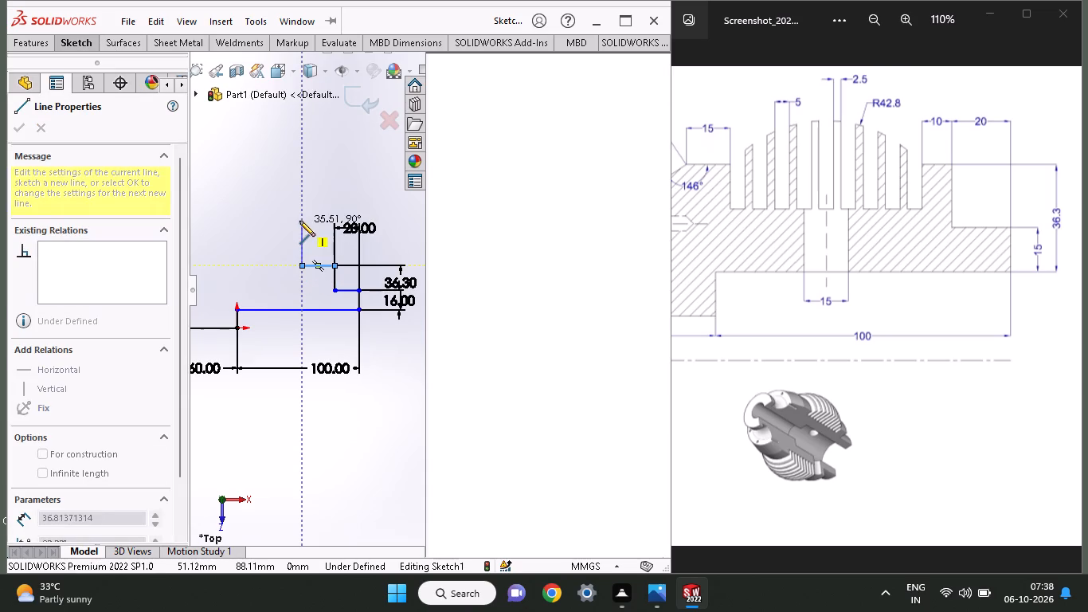
{"action": "right_click", "coordinate": [297, 214]}
{"action": "left_click", "coordinate": [311, 227]}
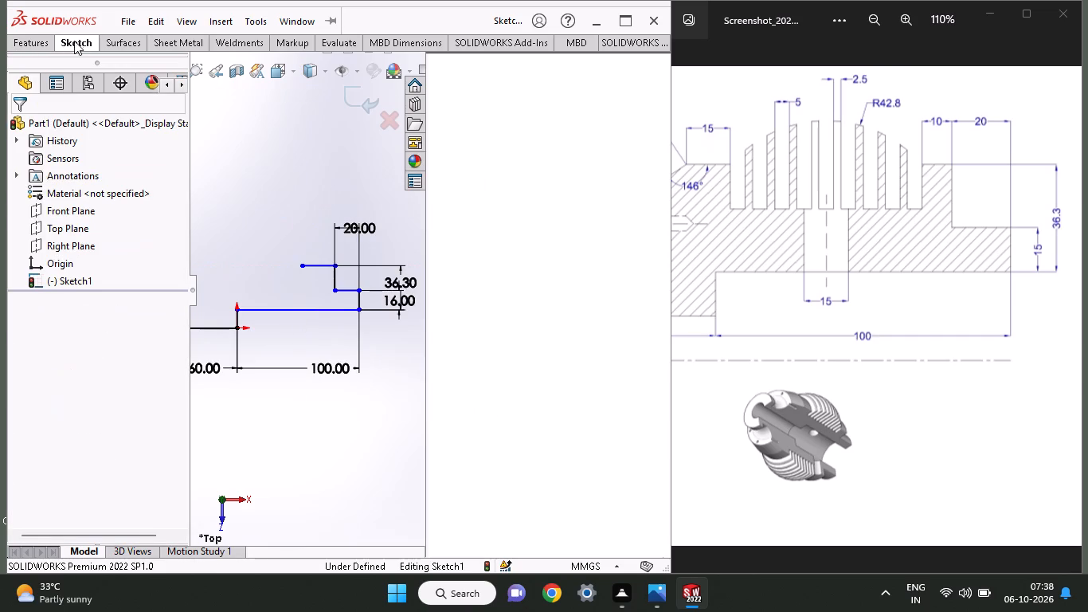
Dimension the new top horizontal line at 10 mm, measured from its free end to the vertical line, placing the dimension above the profile.
{"action": "left_click", "coordinate": [76, 41]}
{"action": "left_click", "coordinate": [74, 58]}
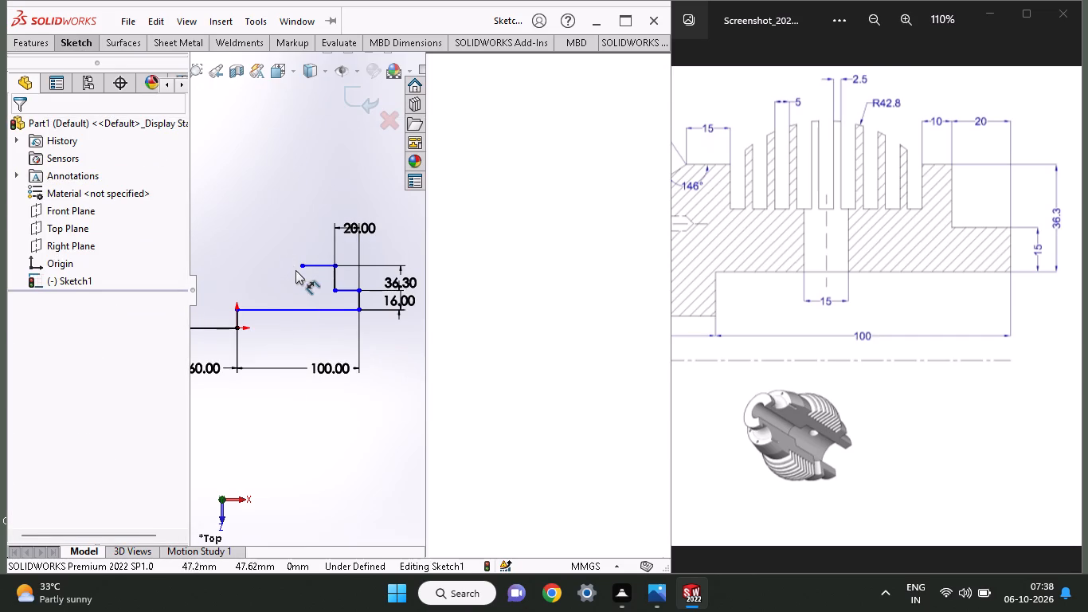
{"action": "left_click", "coordinate": [302, 270]}
{"action": "left_click", "coordinate": [334, 271]}
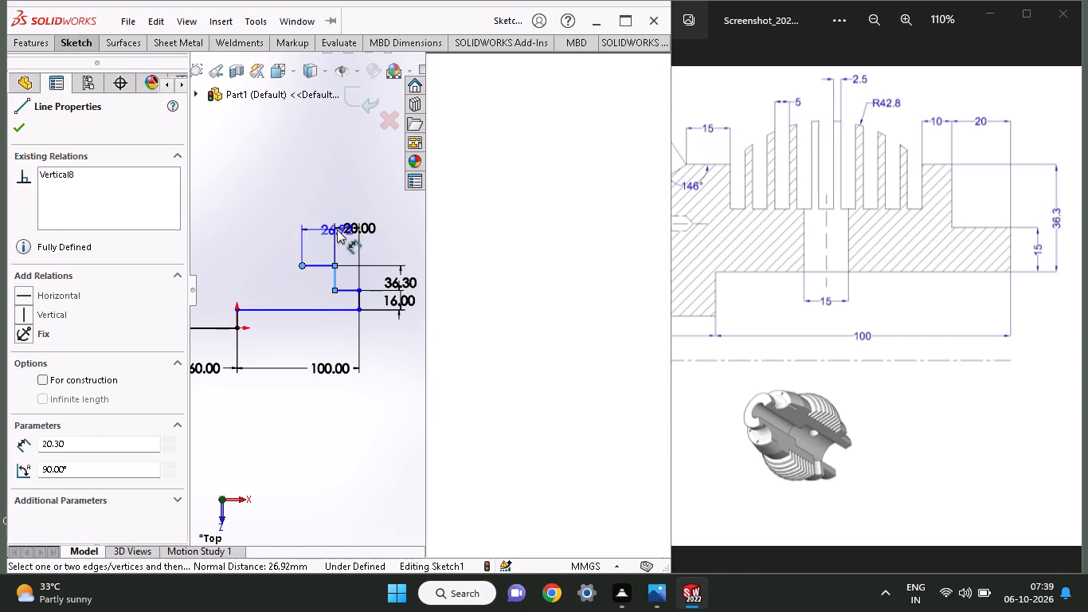
{"action": "left_click", "coordinate": [335, 170]}
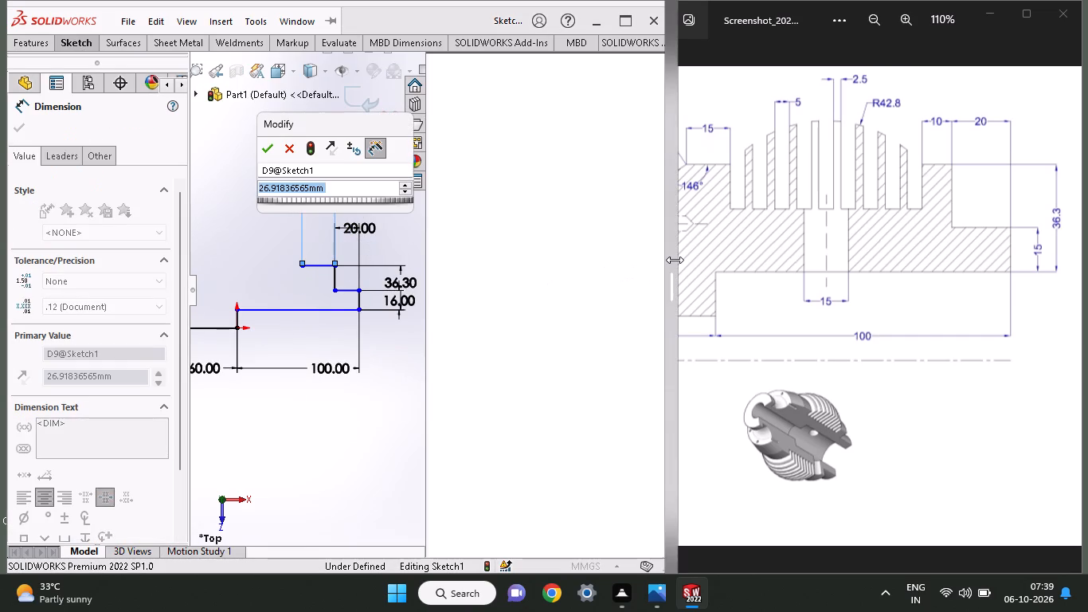
{"action": "type", "text": "10"}
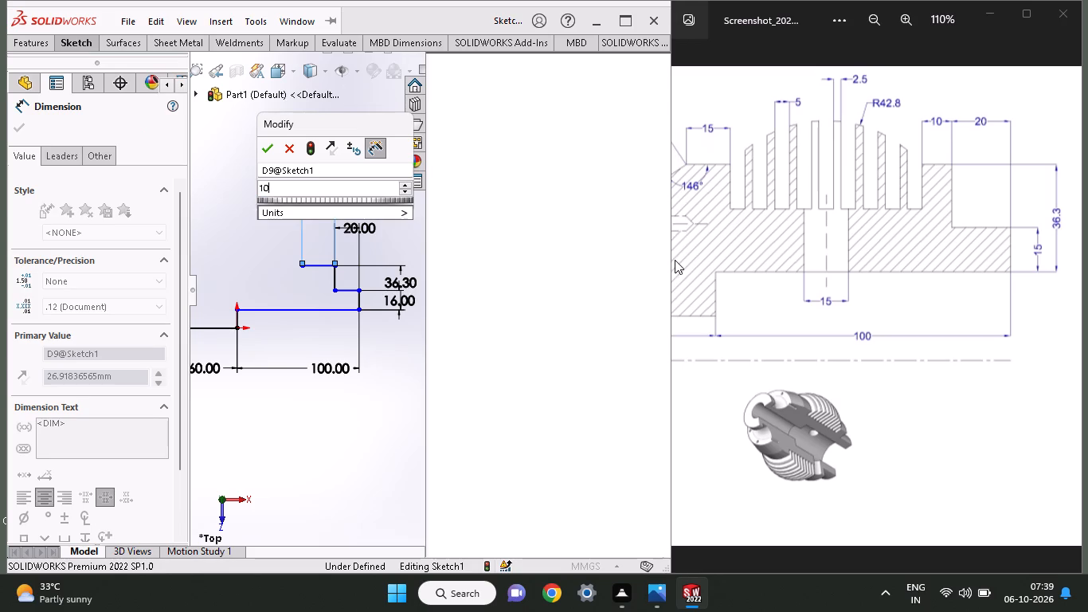
{"action": "key", "text": "Return"}
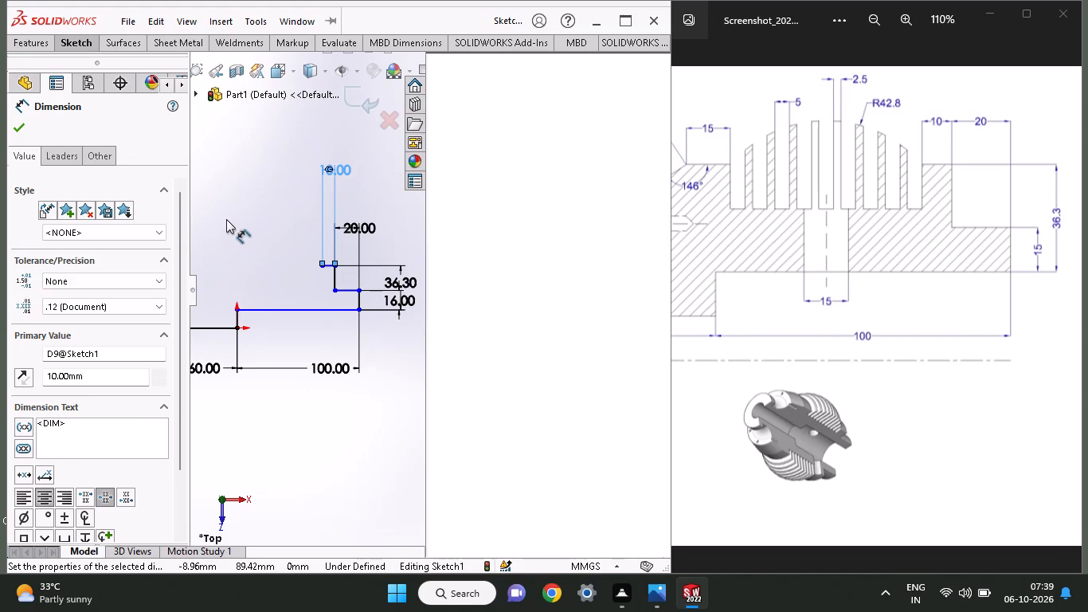
Examine the finned section of the reference drawing against the sketched profile, and widen the sketch viewing area.
{"action": "scroll", "coordinate": [226, 219], "scroll_direction": "up", "scroll_amount": 4, "text": "ctrl"}
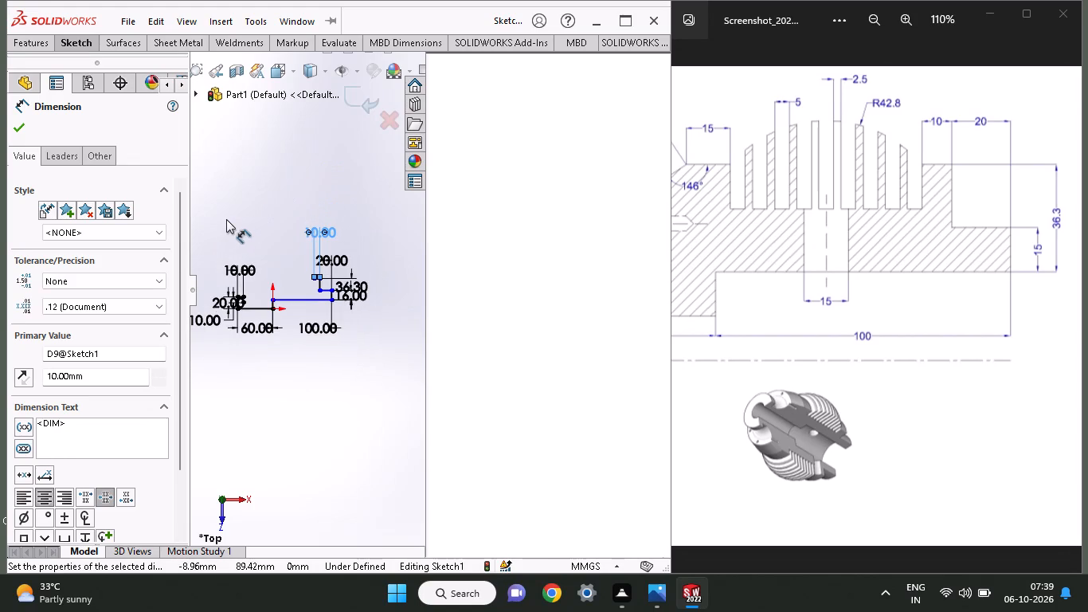
{"action": "scroll", "coordinate": [261, 246], "scroll_direction": "down", "scroll_amount": 3, "text": "ctrl"}
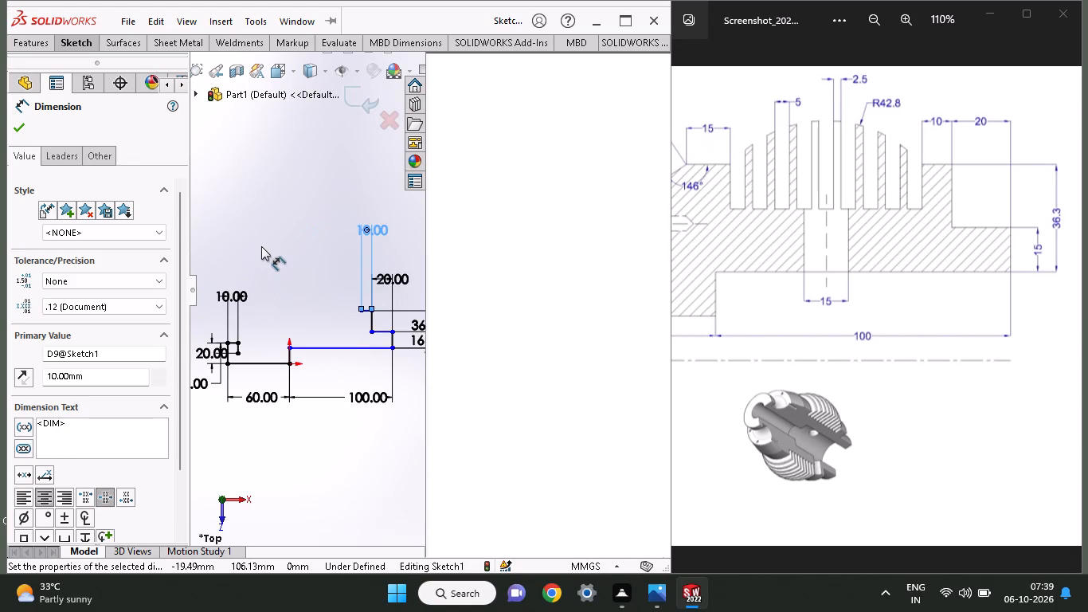
{"action": "scroll", "coordinate": [262, 279], "scroll_direction": "down", "scroll_amount": 1, "text": "ctrl"}
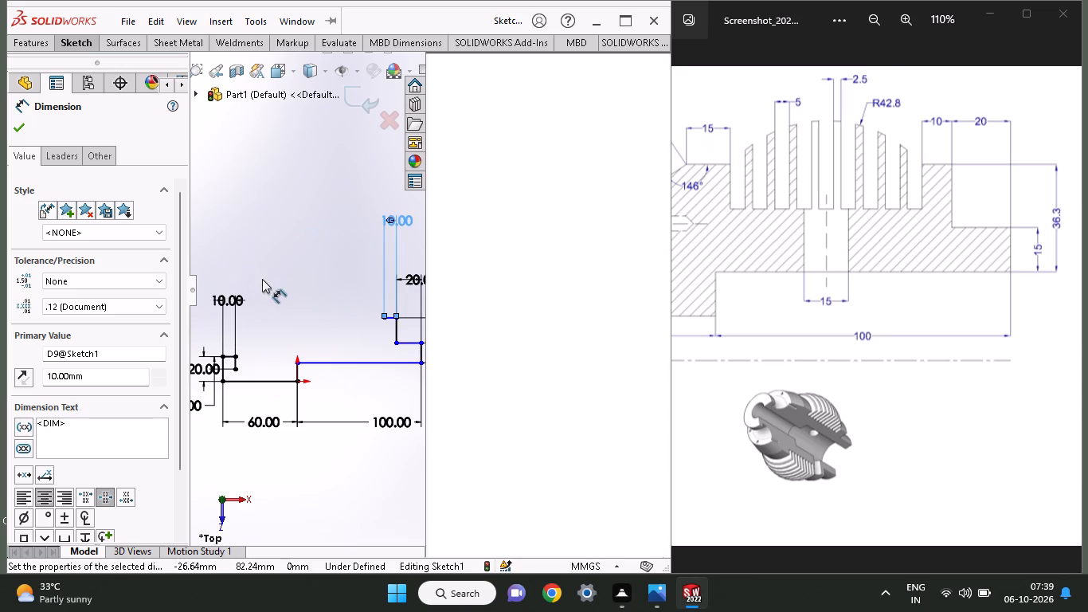
{"action": "left_click_drag", "start_coordinate": [800, 194], "coordinate": [973, 263]}
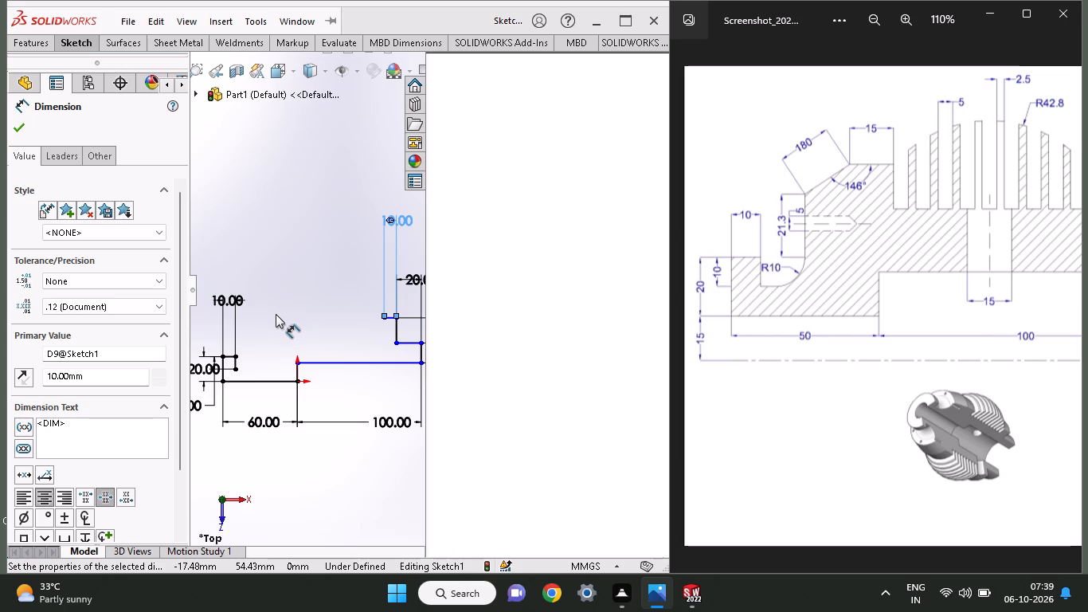
{"action": "left_click_drag", "start_coordinate": [791, 280], "coordinate": [740, 300]}
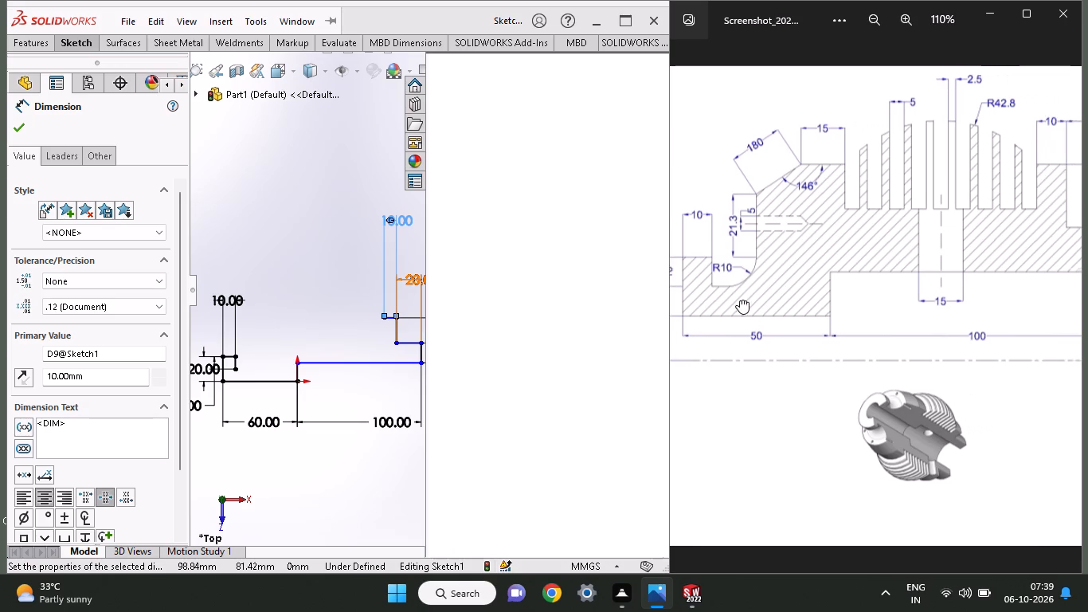
{"action": "left_click_drag", "start_coordinate": [740, 300], "coordinate": [692, 318]}
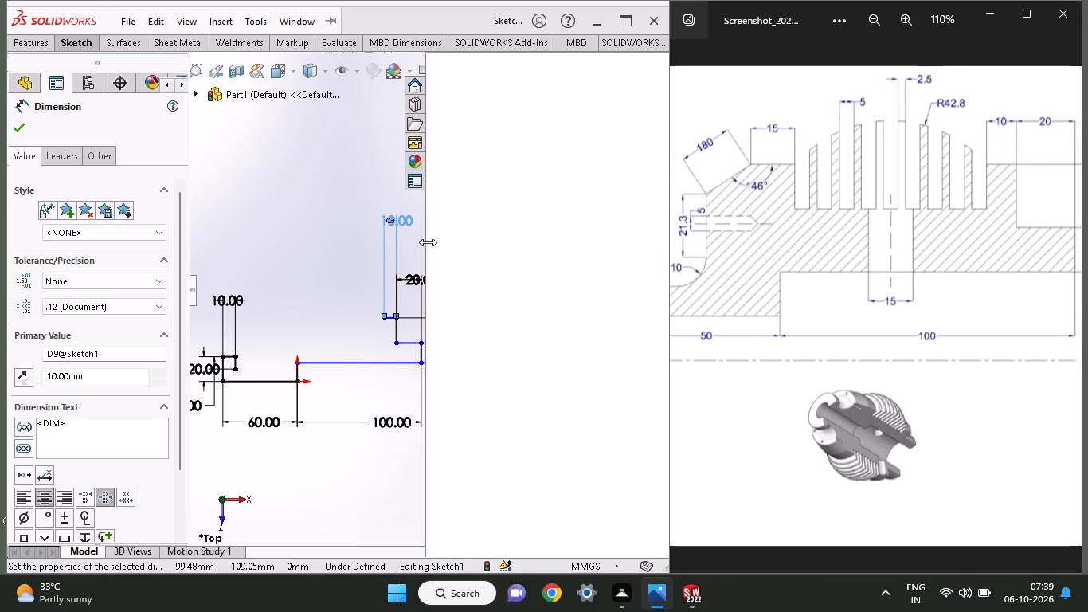
{"action": "left_click_drag", "start_coordinate": [428, 242], "coordinate": [606, 253]}
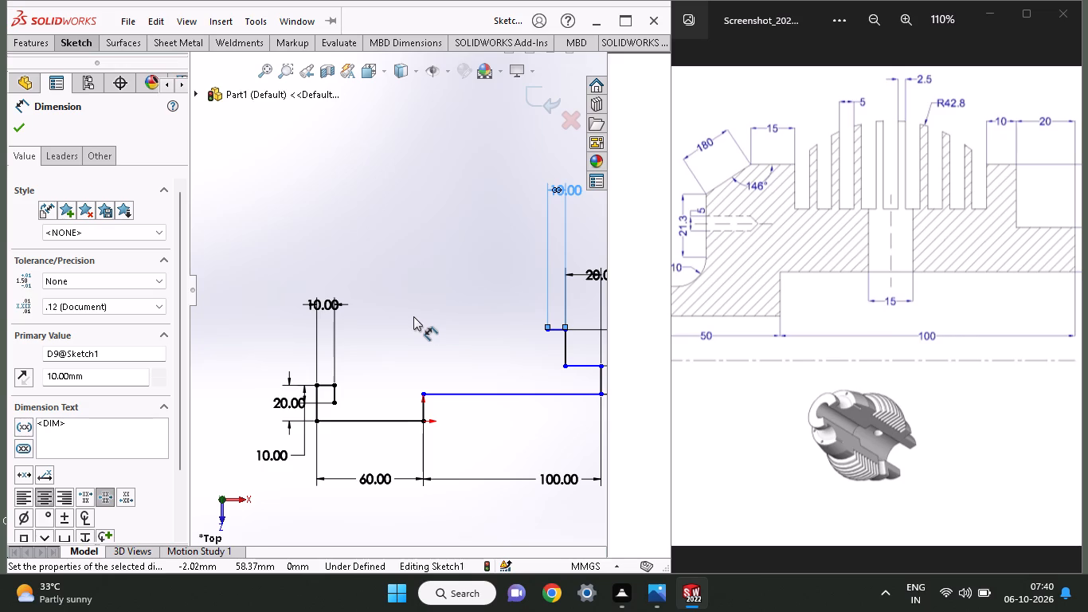
Sketch a horizontal line about 43 mm long in the negative X direction from the free end of the 10 mm top line.
{"action": "left_click", "coordinate": [87, 51]}
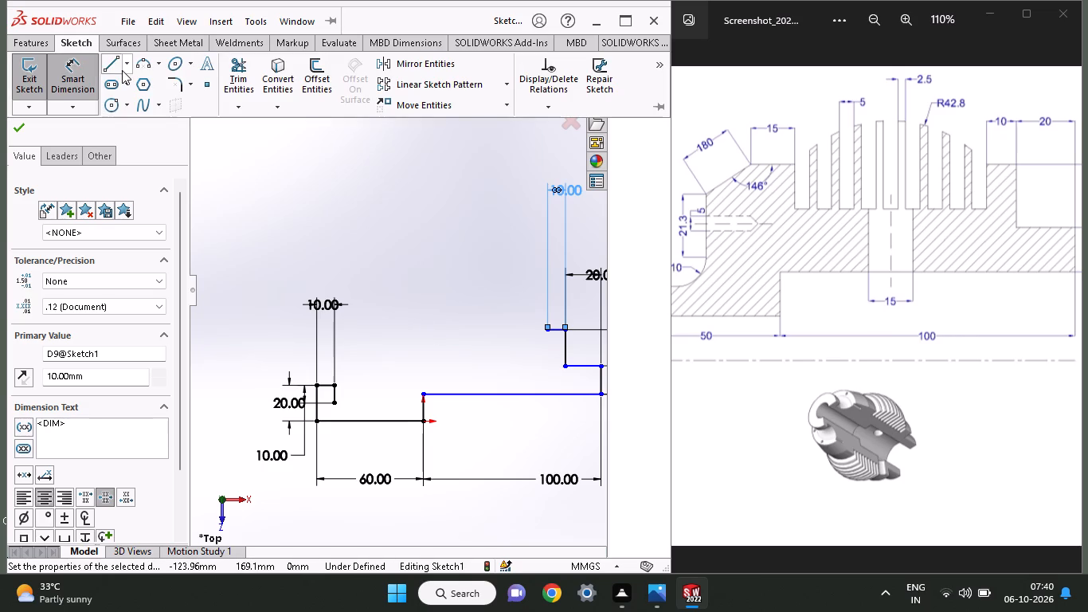
{"action": "left_click", "coordinate": [121, 66]}
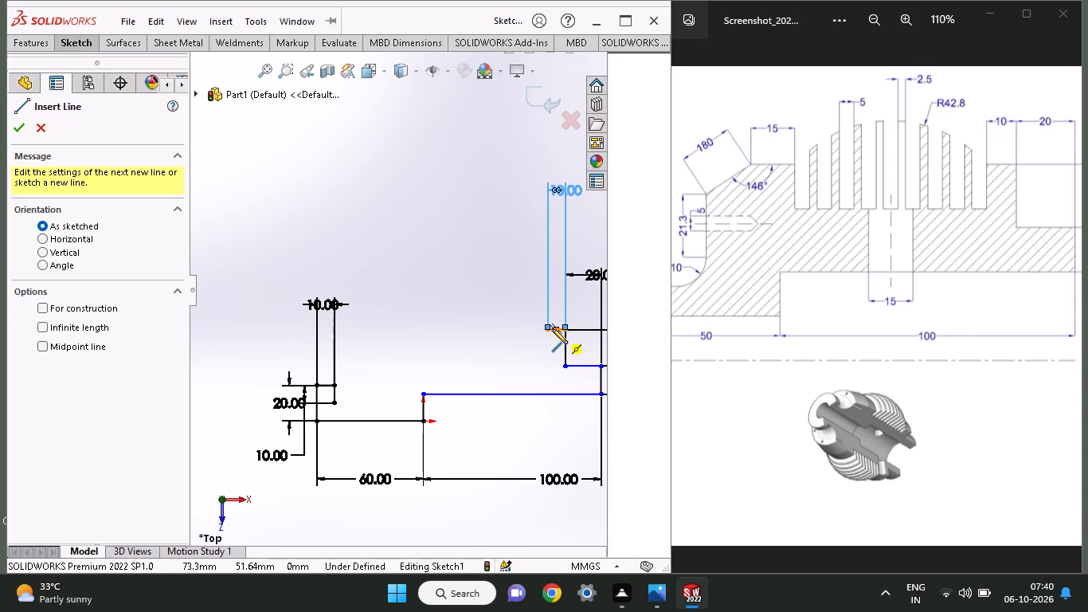
{"action": "left_click", "coordinate": [552, 328]}
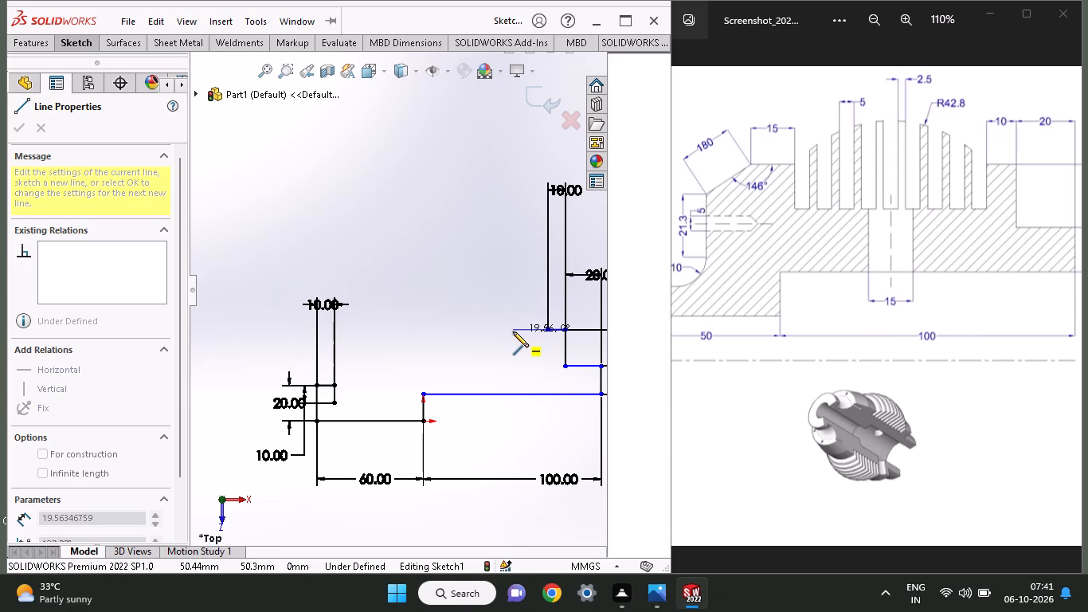
{"action": "left_click", "coordinate": [471, 325]}
{"action": "right_click", "coordinate": [452, 234]}
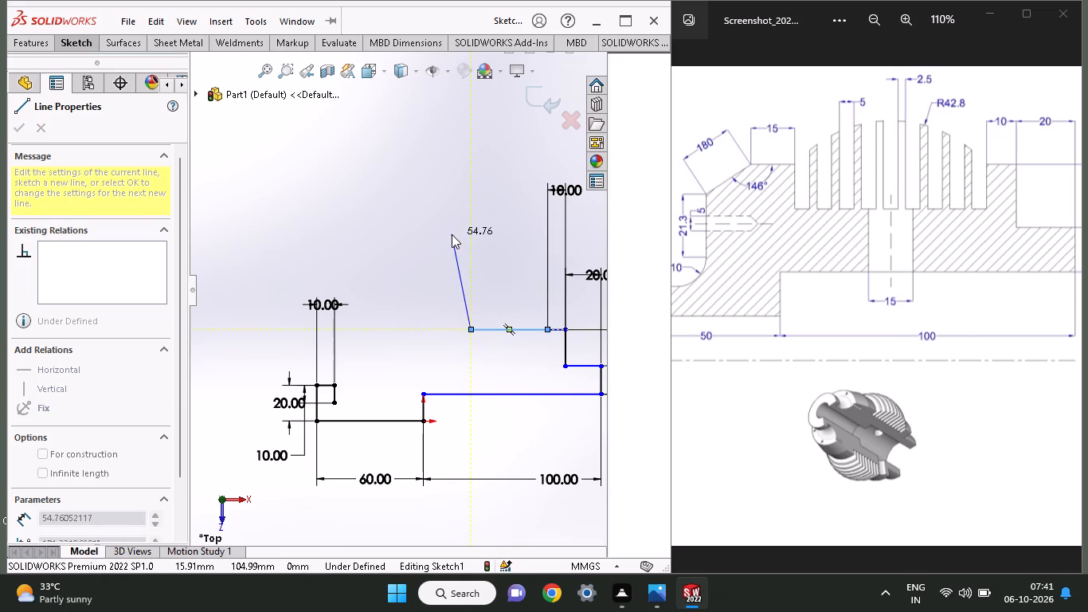
{"action": "left_click", "coordinate": [460, 241]}
Add a horizontal dimension between the endpoints of the new line, placing it above the line.
{"action": "left_click", "coordinate": [59, 45]}
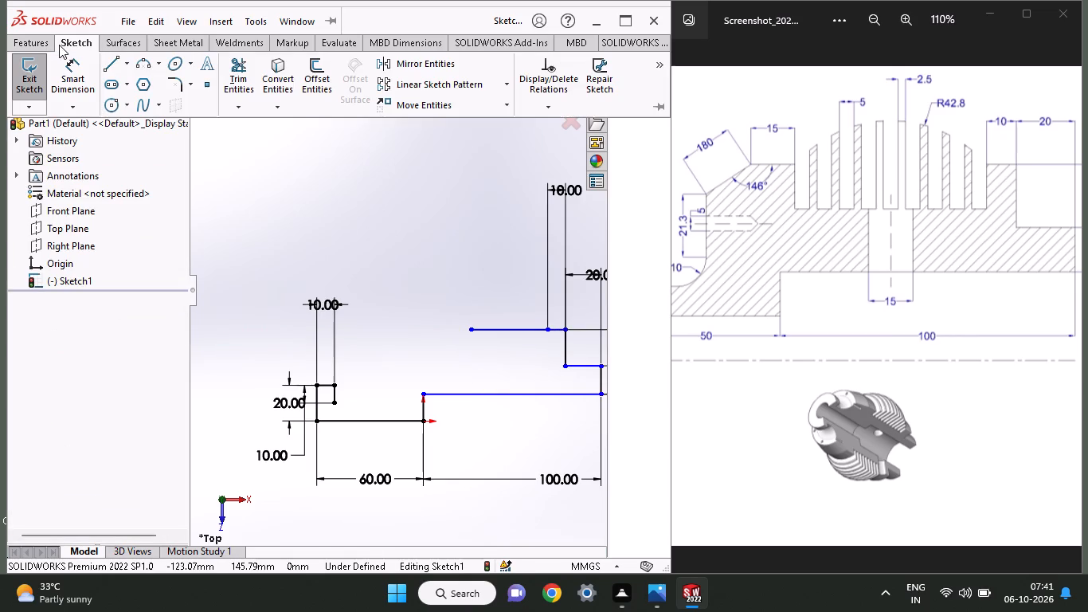
{"action": "left_click", "coordinate": [61, 87]}
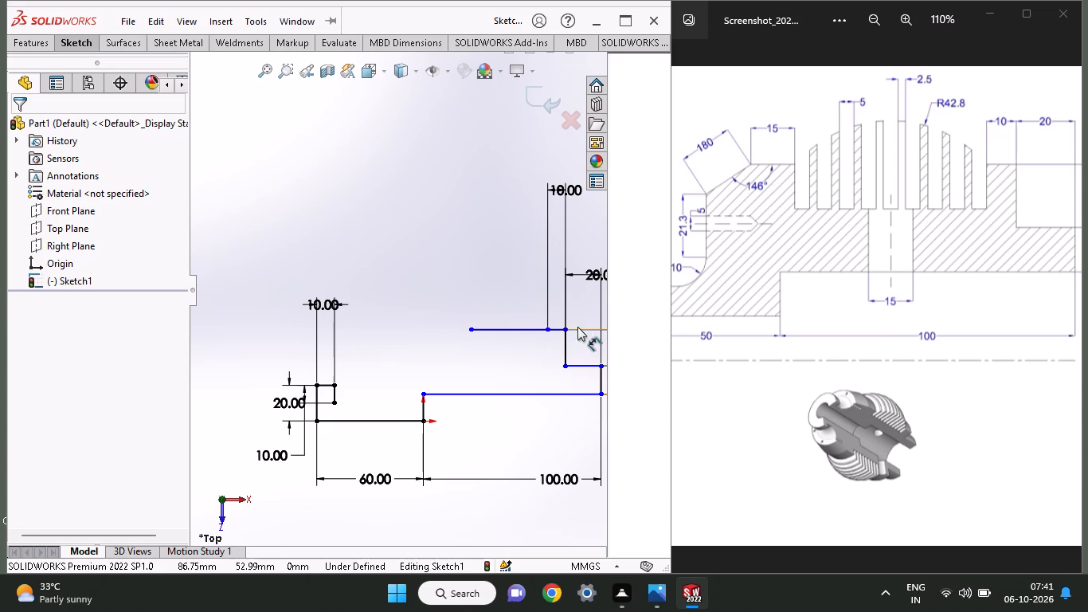
{"action": "left_click", "coordinate": [551, 325]}
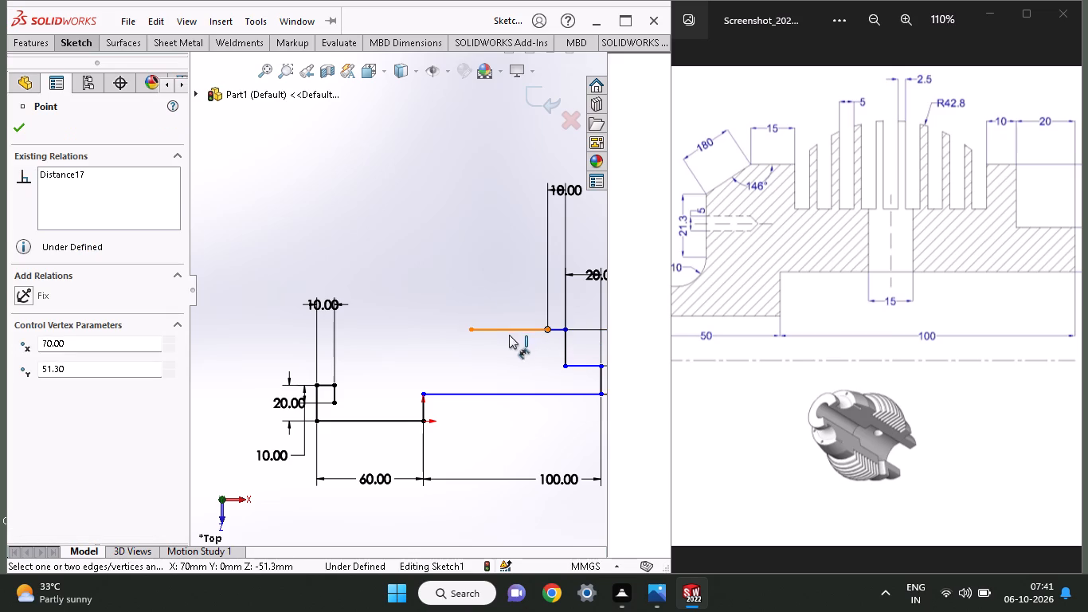
{"action": "left_click", "coordinate": [469, 330]}
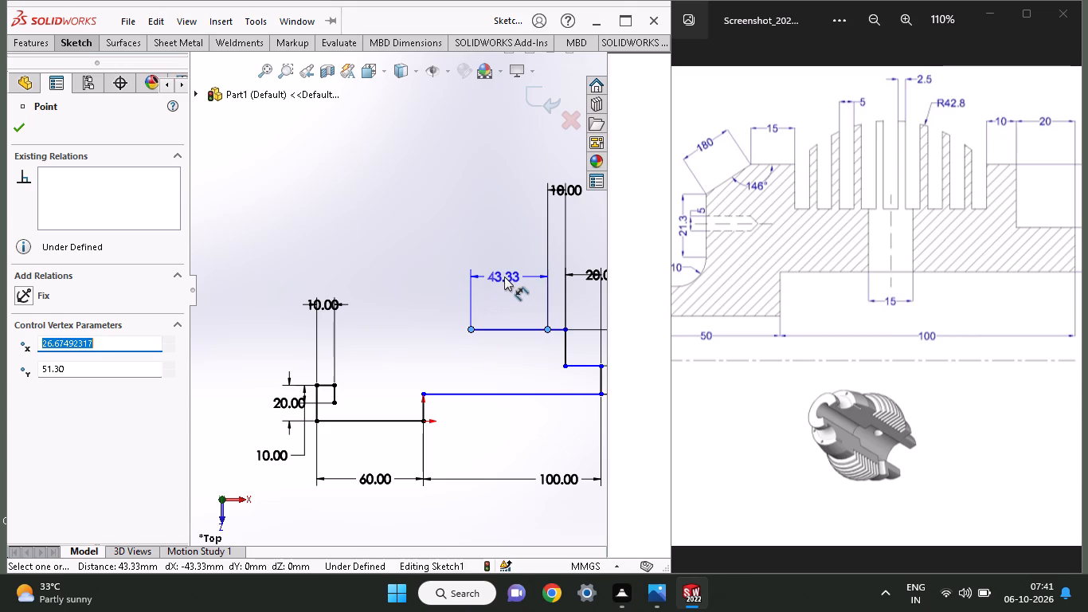
{"action": "left_click", "coordinate": [504, 277]}
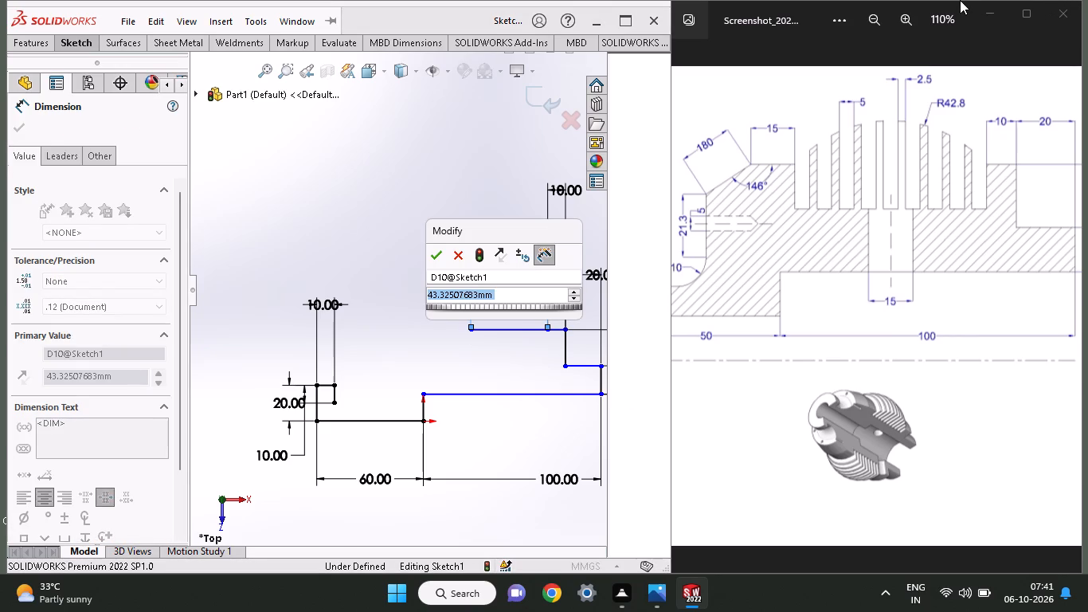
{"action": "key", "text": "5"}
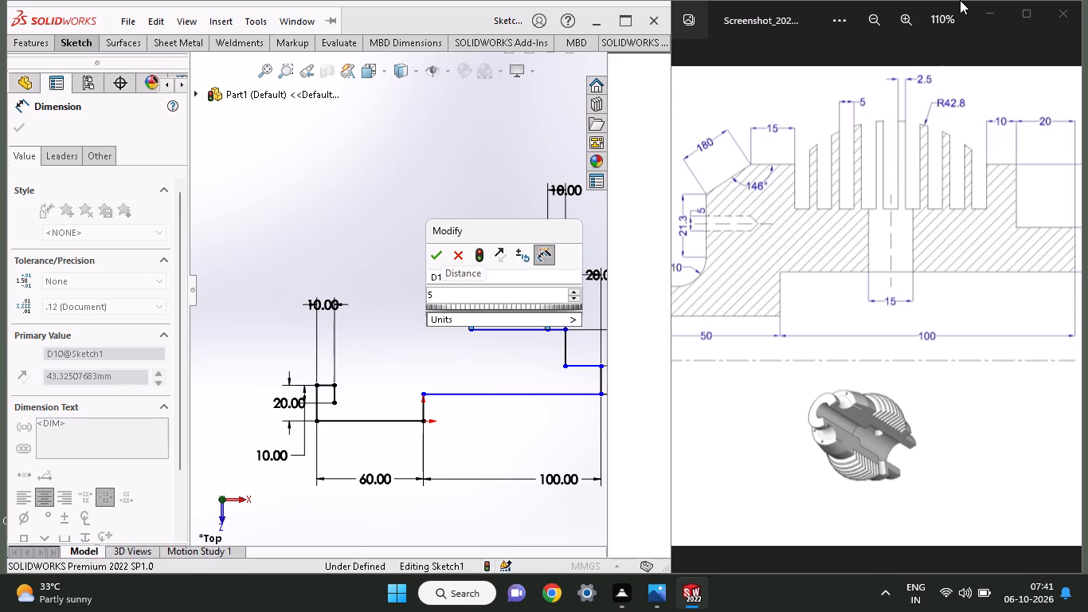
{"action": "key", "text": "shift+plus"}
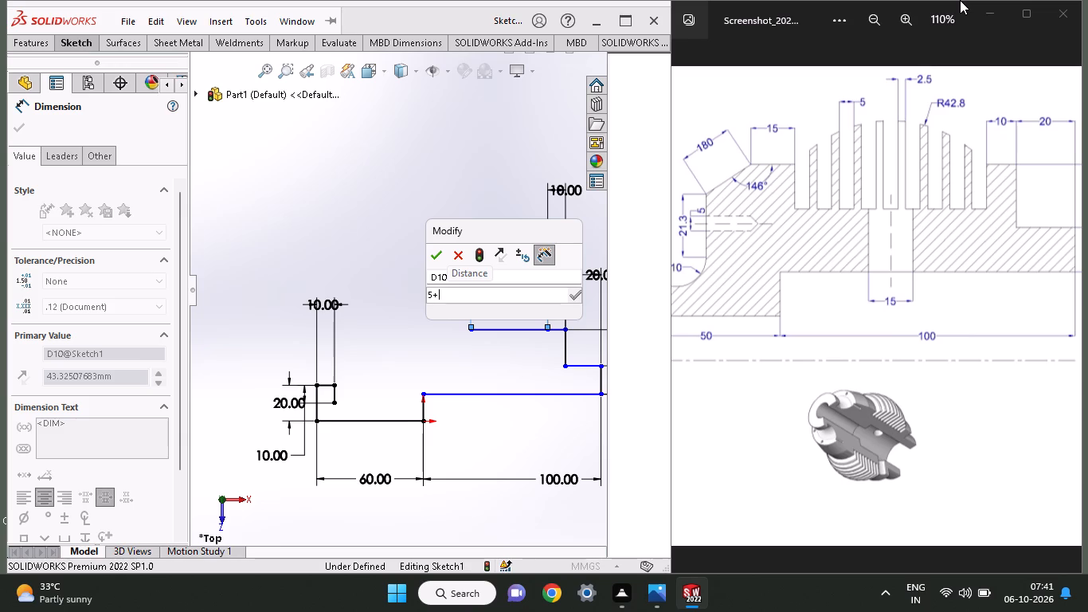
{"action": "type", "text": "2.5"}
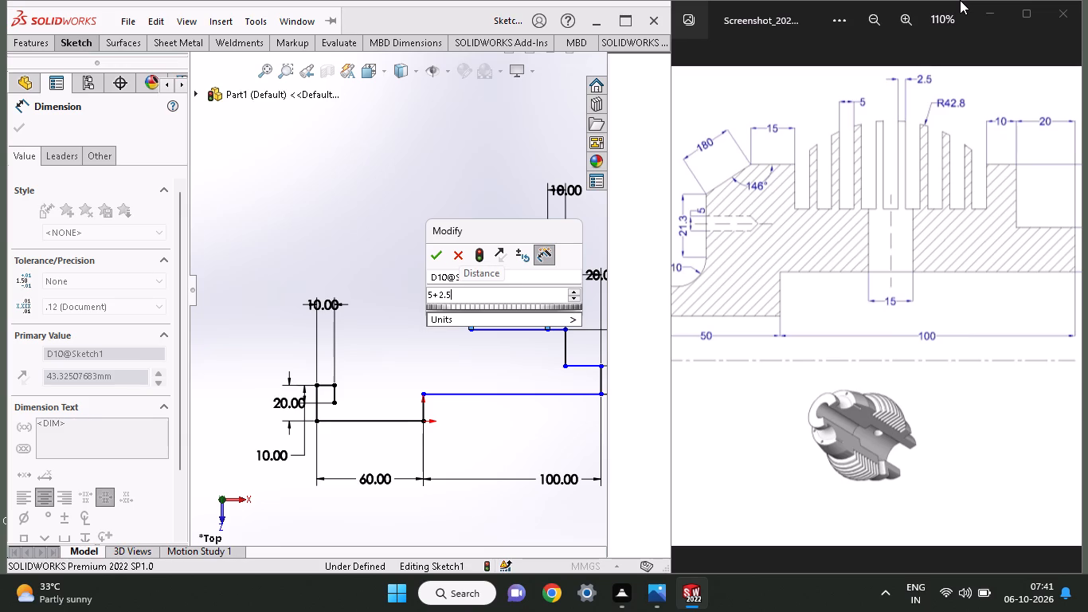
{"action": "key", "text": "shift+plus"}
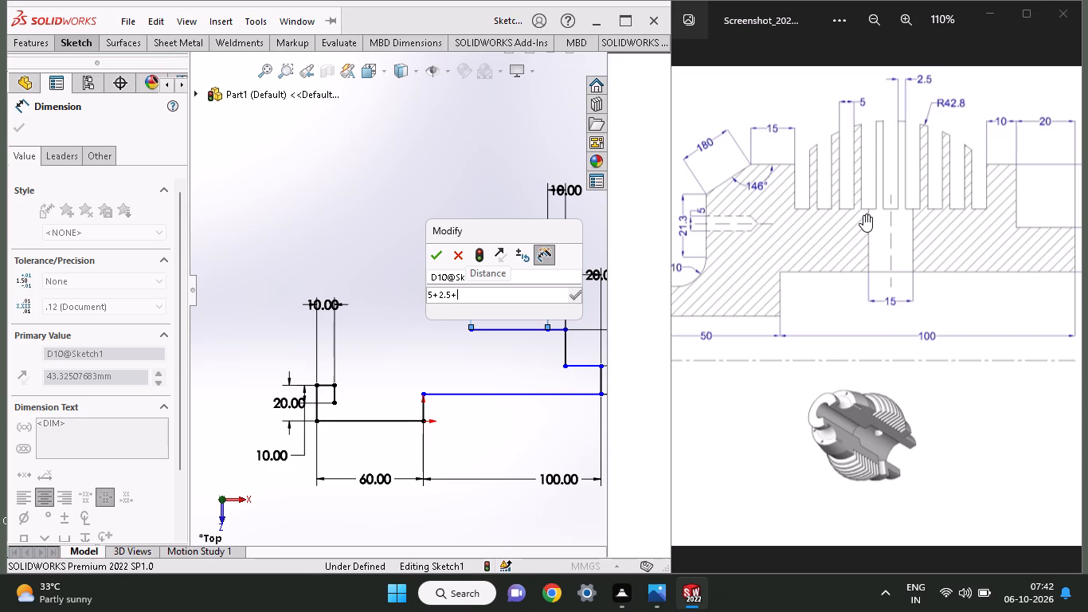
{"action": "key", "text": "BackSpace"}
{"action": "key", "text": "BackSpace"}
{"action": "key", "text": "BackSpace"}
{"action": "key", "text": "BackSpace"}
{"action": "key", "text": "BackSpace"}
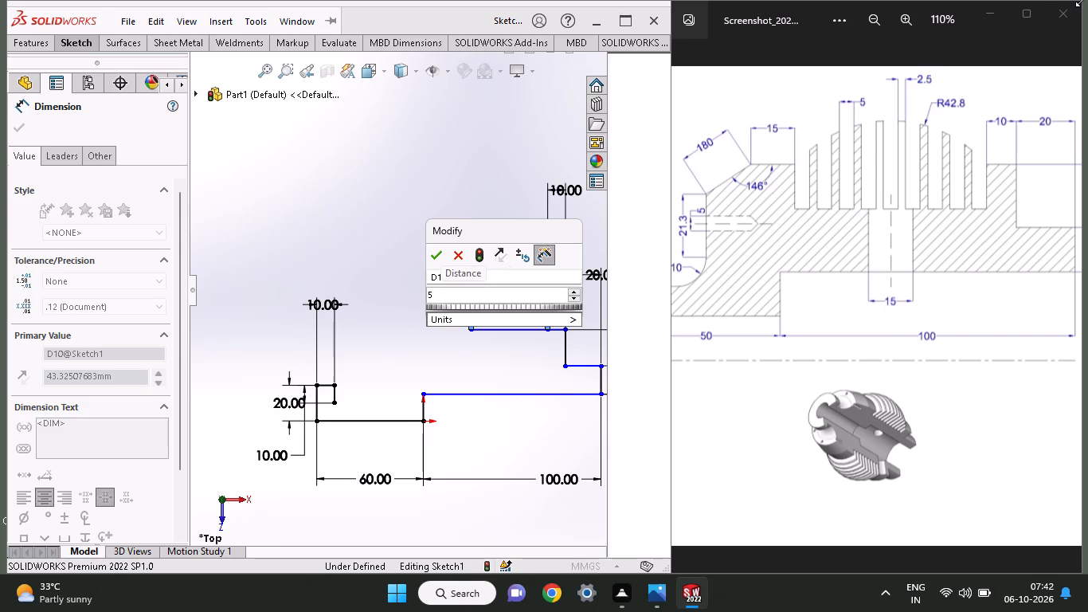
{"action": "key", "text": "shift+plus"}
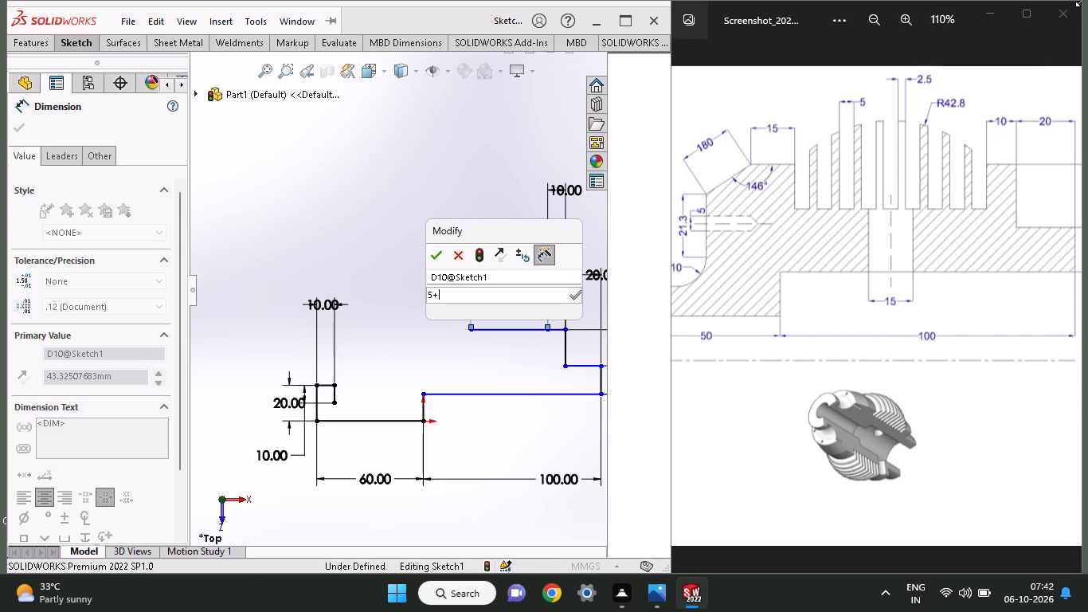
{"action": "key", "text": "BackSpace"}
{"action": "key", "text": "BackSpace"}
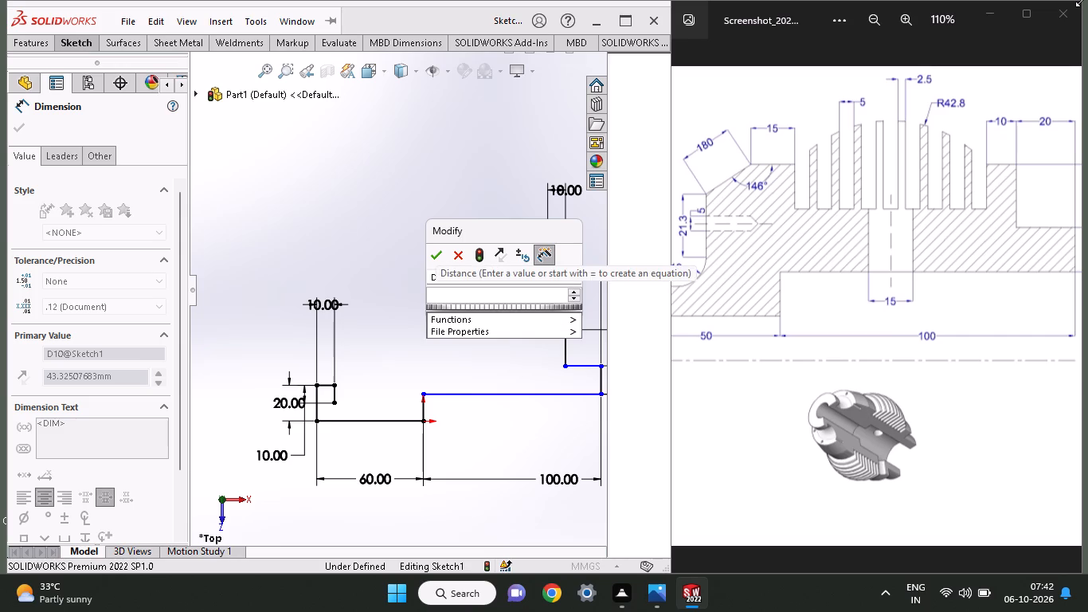
Enter the new line's length as a sum starting with 45 mm.
{"action": "type", "text": "45"}
{"action": "key", "text": "shift+plus"}
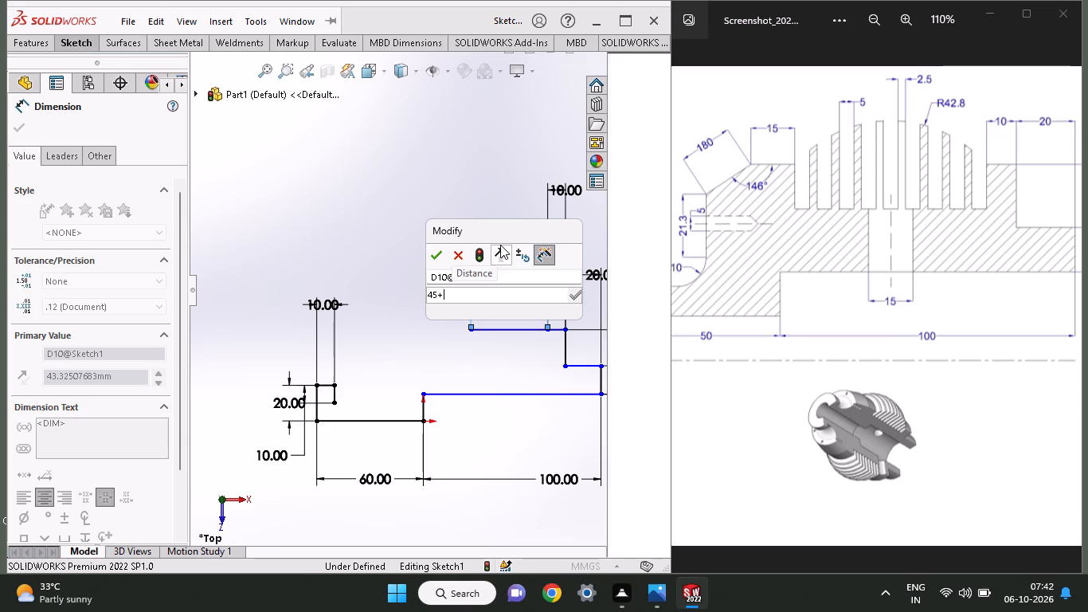
{"action": "type", "text": "2."}
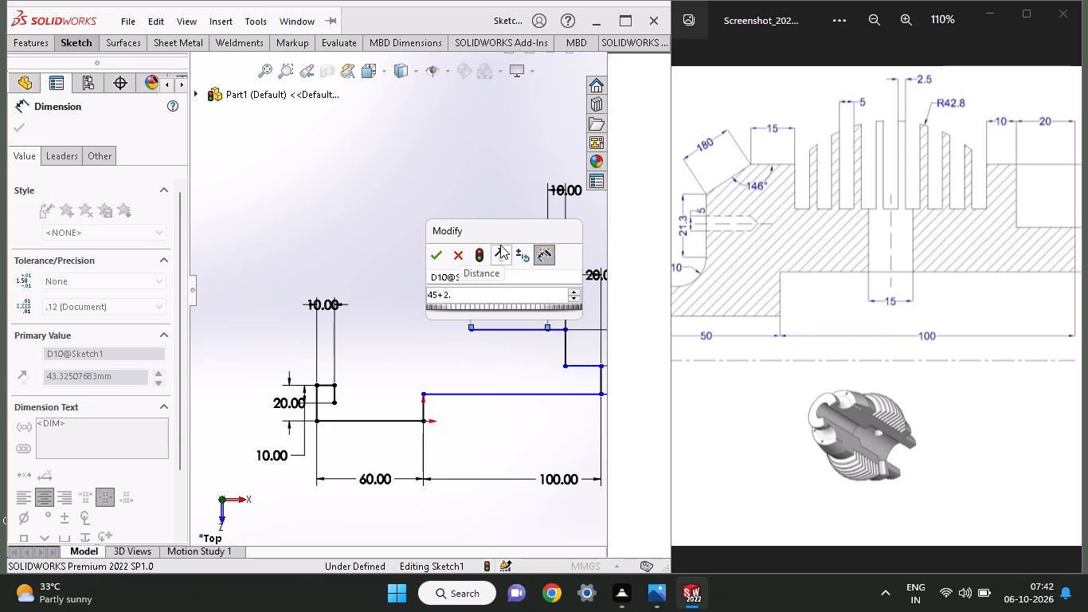
{"action": "key", "text": "5"}
{"action": "key", "text": "BackSpace"}
{"action": "key", "text": "BackSpace"}
{"action": "key", "text": "BackSpace"}
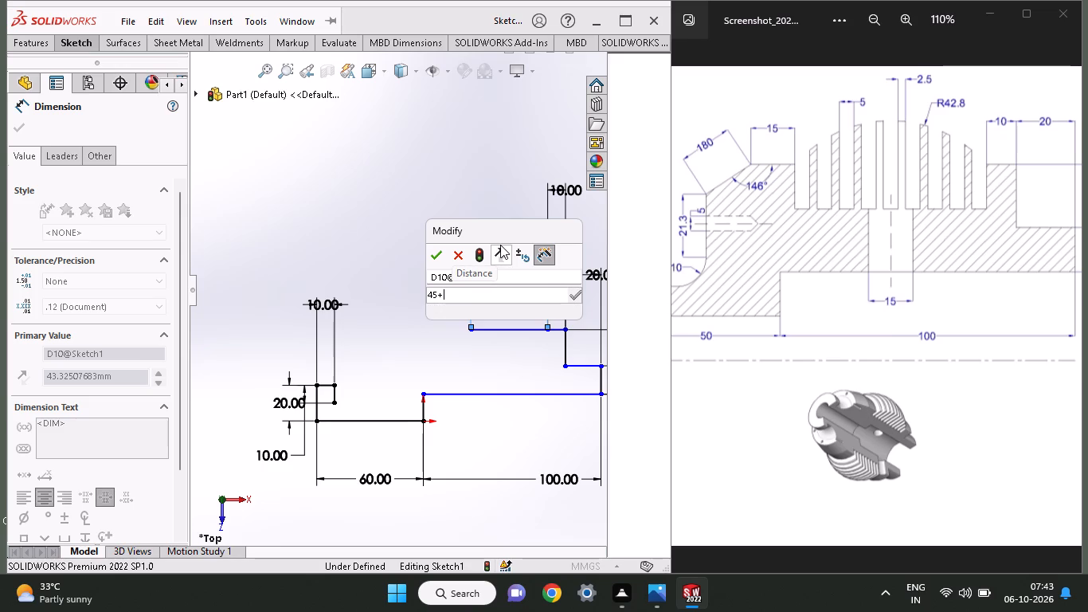
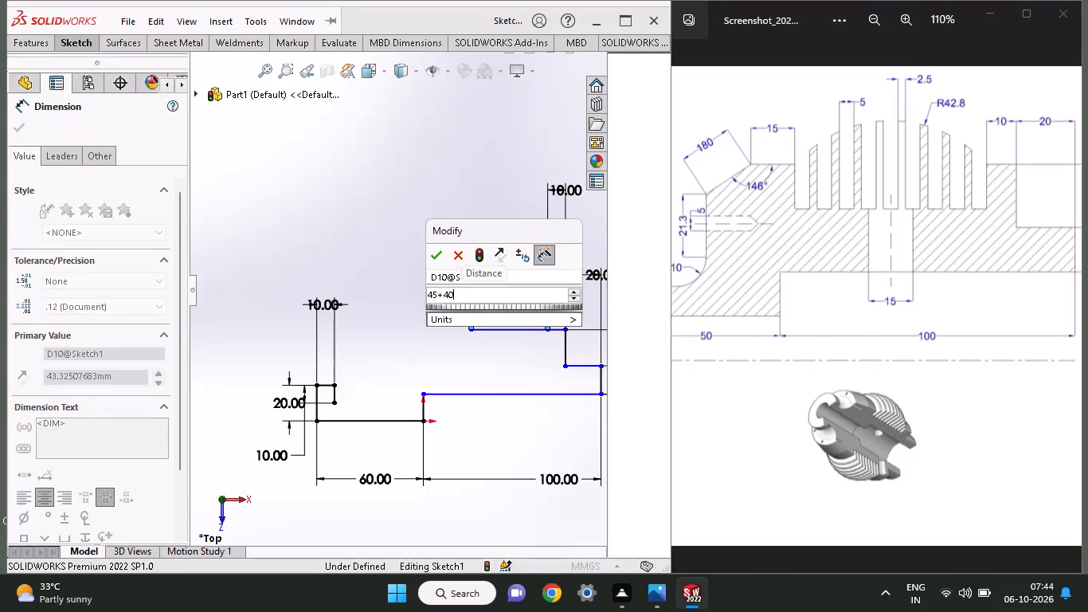
Apply 45+40 mm as the length of the new horizontal line.
{"action": "key", "text": "Return"}
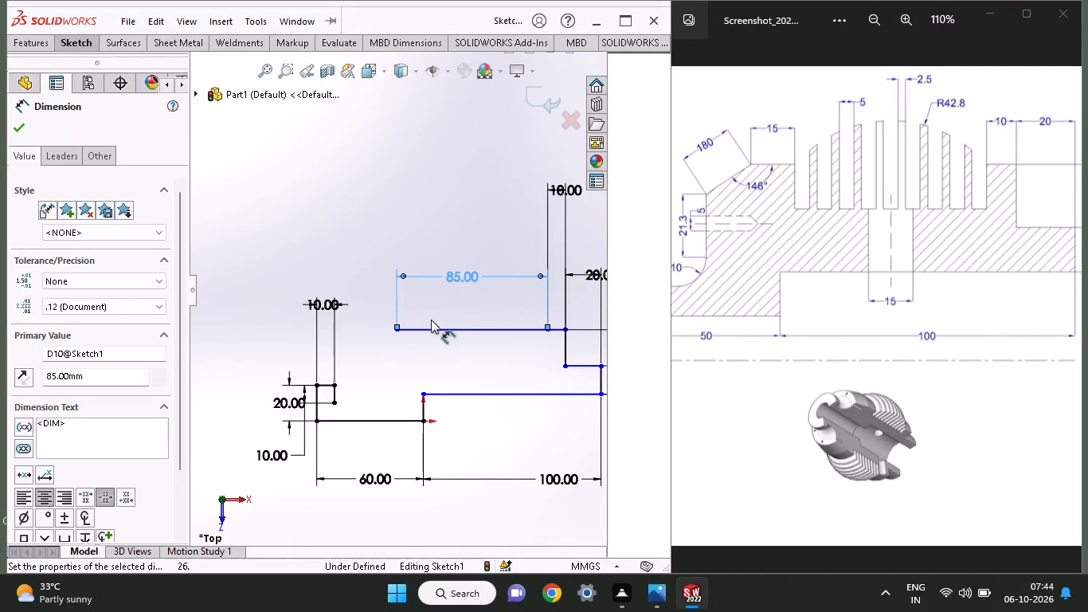
Sketch a horizontal line about 21.5 mm long in the negative X direction from the free end of the 85 mm line.
{"action": "left_click", "coordinate": [83, 46]}
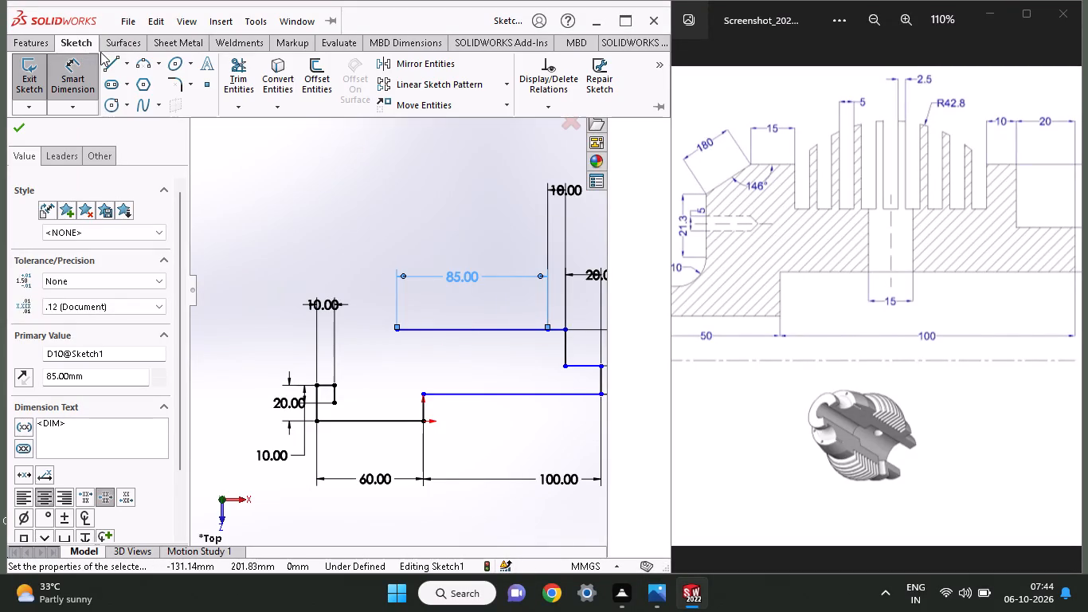
{"action": "left_click", "coordinate": [109, 55]}
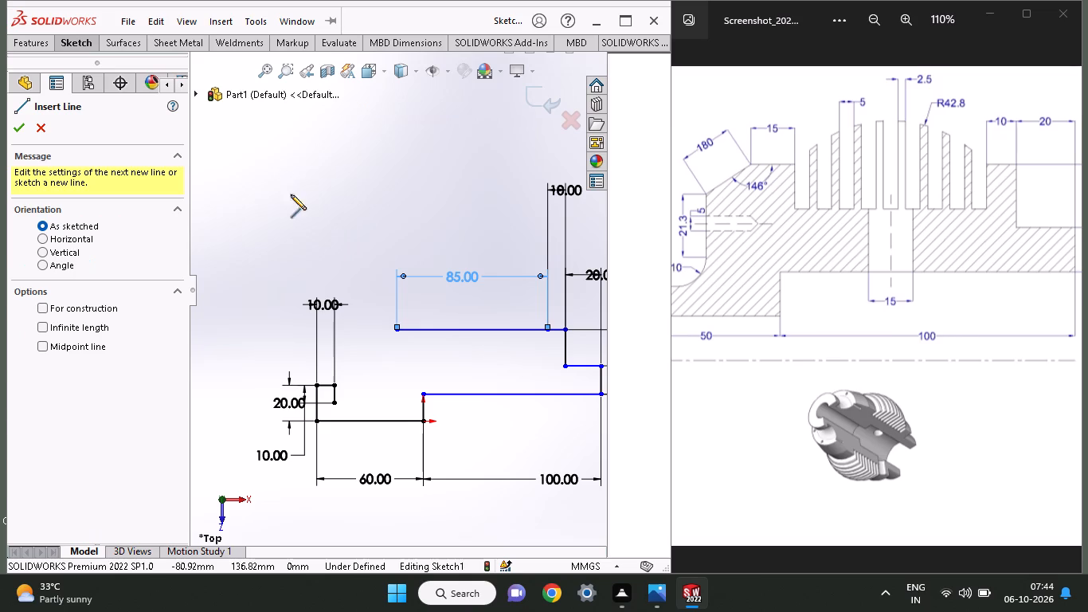
{"action": "left_click", "coordinate": [393, 330]}
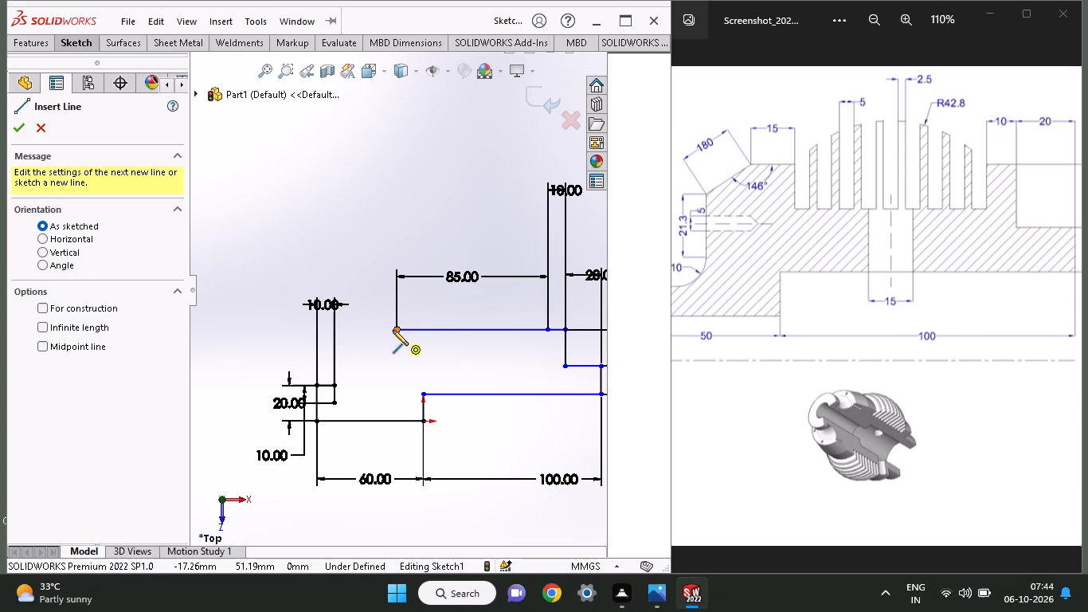
{"action": "left_click", "coordinate": [358, 331]}
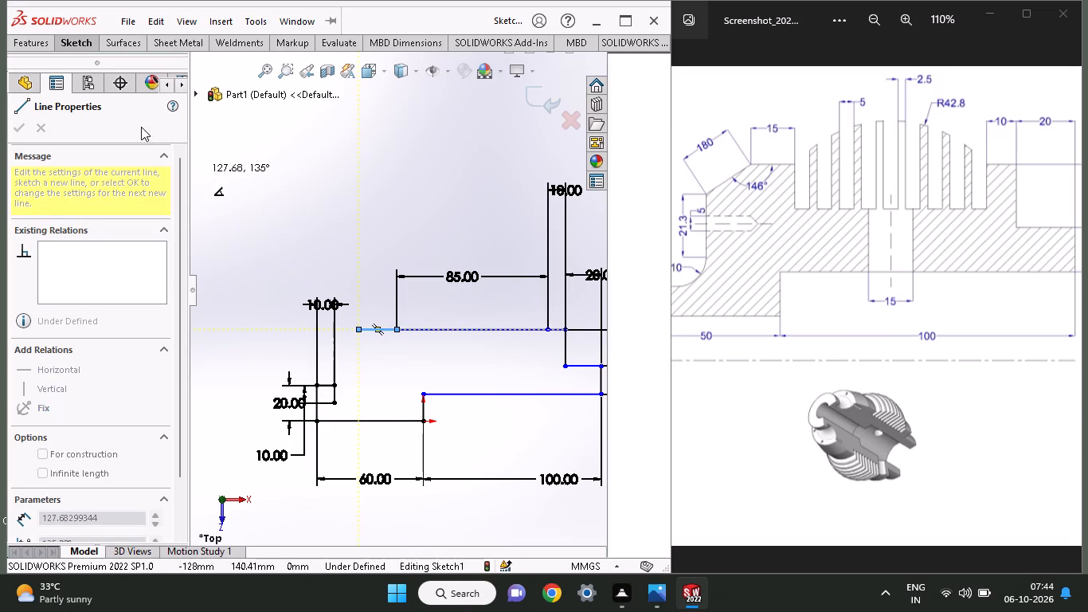
Add a horizontal dimension between the new line's endpoints, placed above it, and set it to 15 mm.
{"action": "left_click", "coordinate": [74, 45]}
{"action": "left_click", "coordinate": [77, 63]}
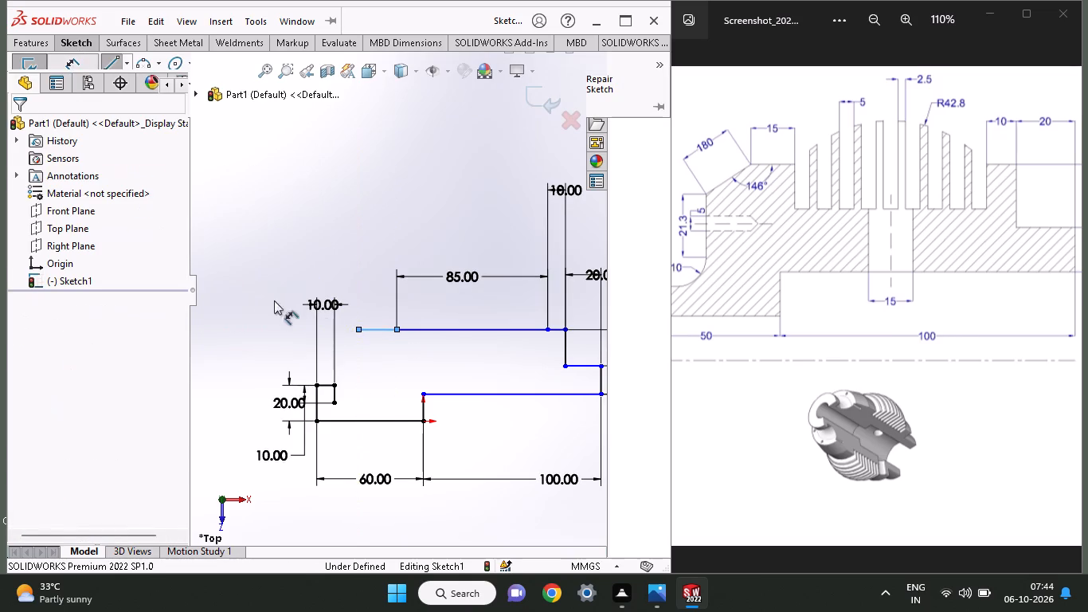
{"action": "left_click", "coordinate": [356, 330]}
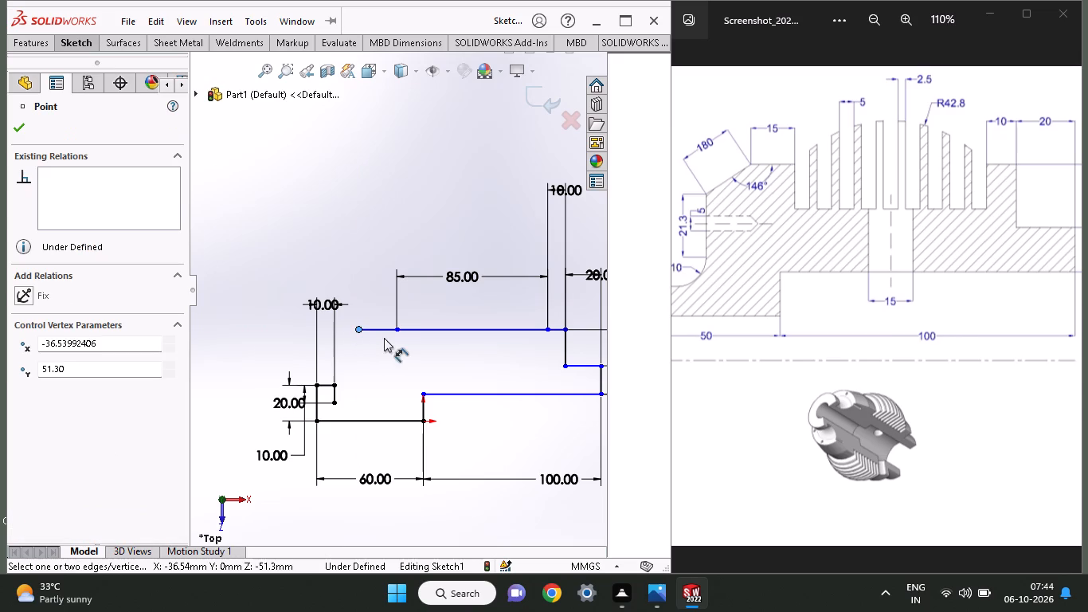
{"action": "left_click", "coordinate": [393, 333]}
{"action": "left_click", "coordinate": [370, 237]}
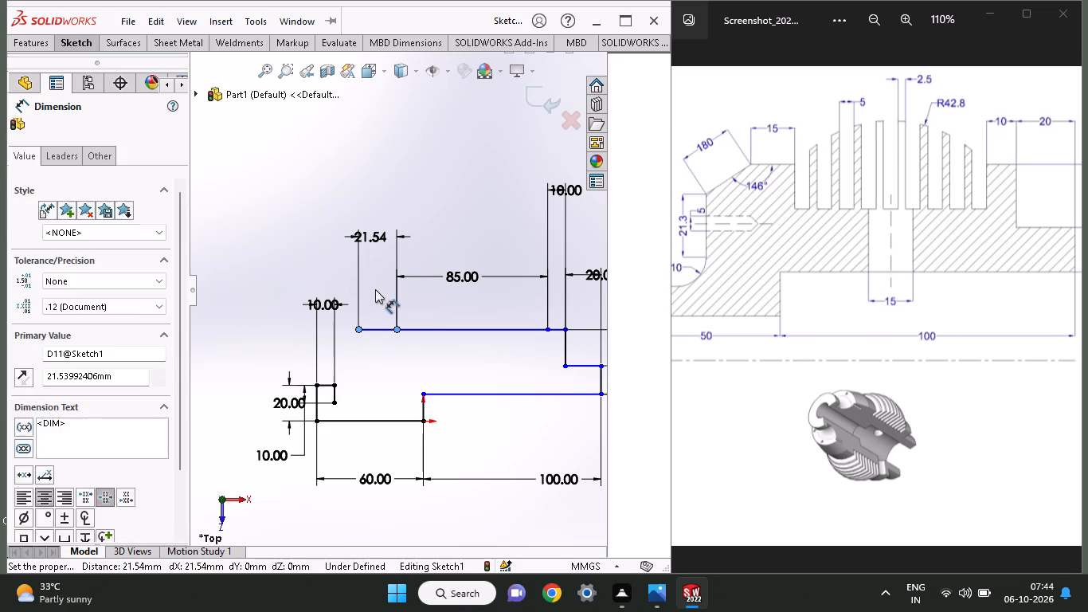
{"action": "type", "text": "15"}
{"action": "key", "text": "Return"}
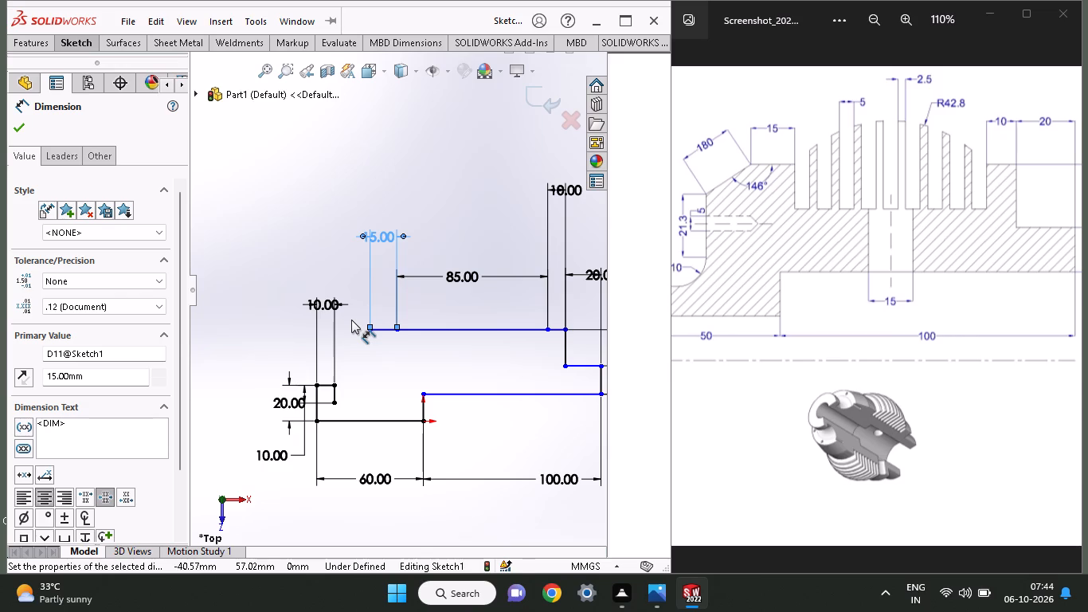
Sketch a line about 43 mm long sloping down and away from the free end of the 15 mm line.
{"action": "left_click", "coordinate": [88, 49]}
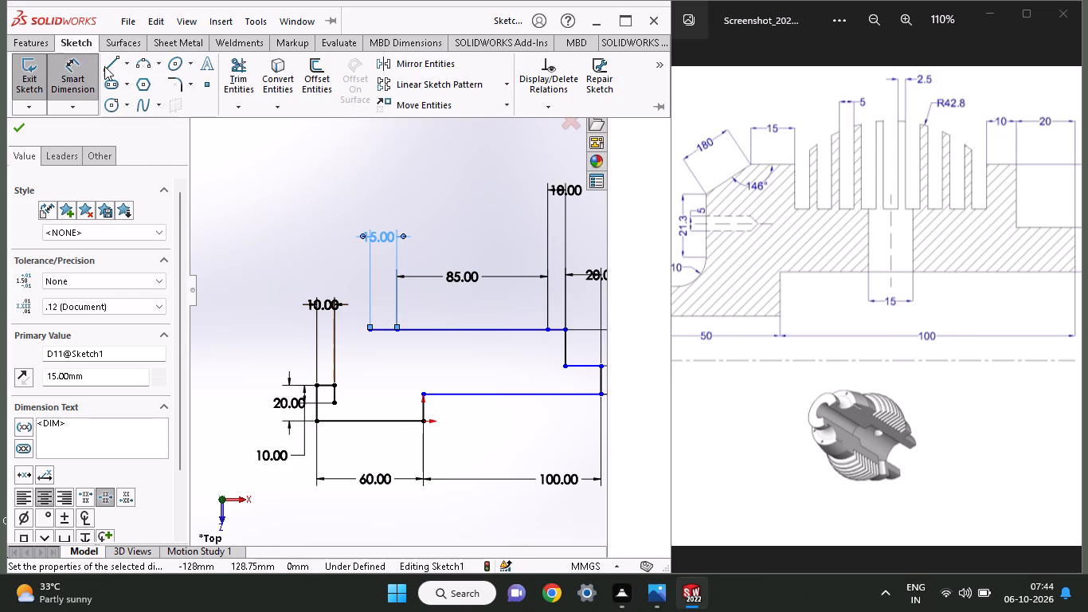
{"action": "left_click", "coordinate": [104, 66]}
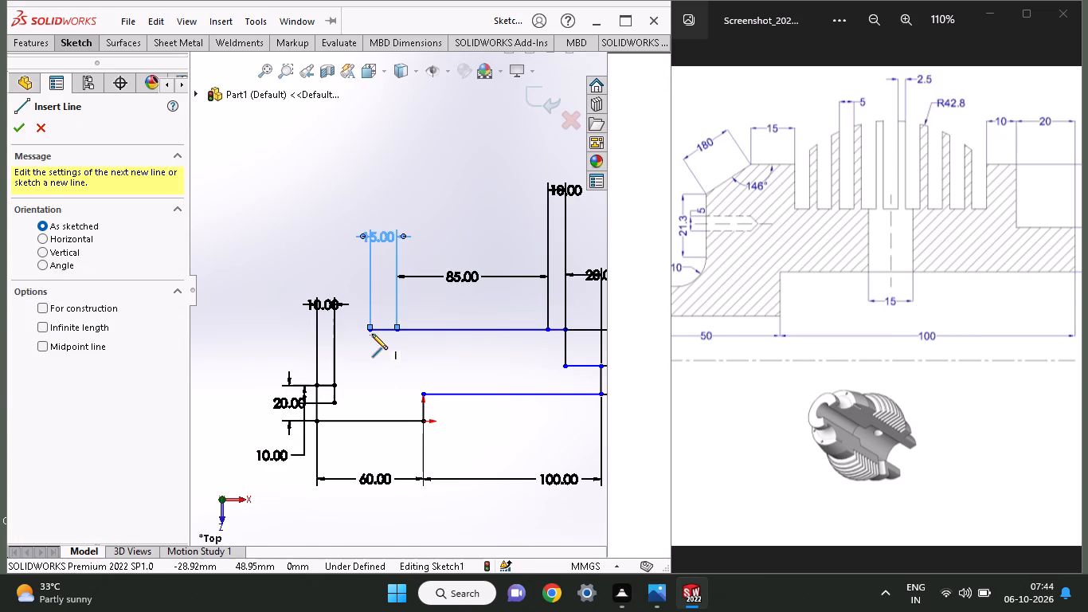
{"action": "left_click", "coordinate": [372, 334]}
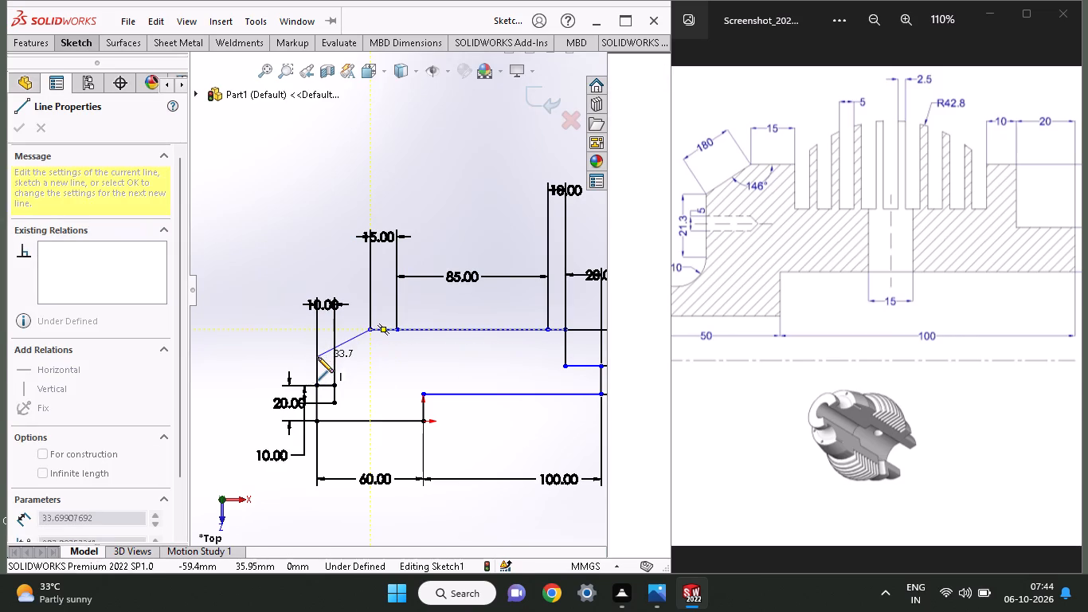
{"action": "left_click", "coordinate": [303, 362]}
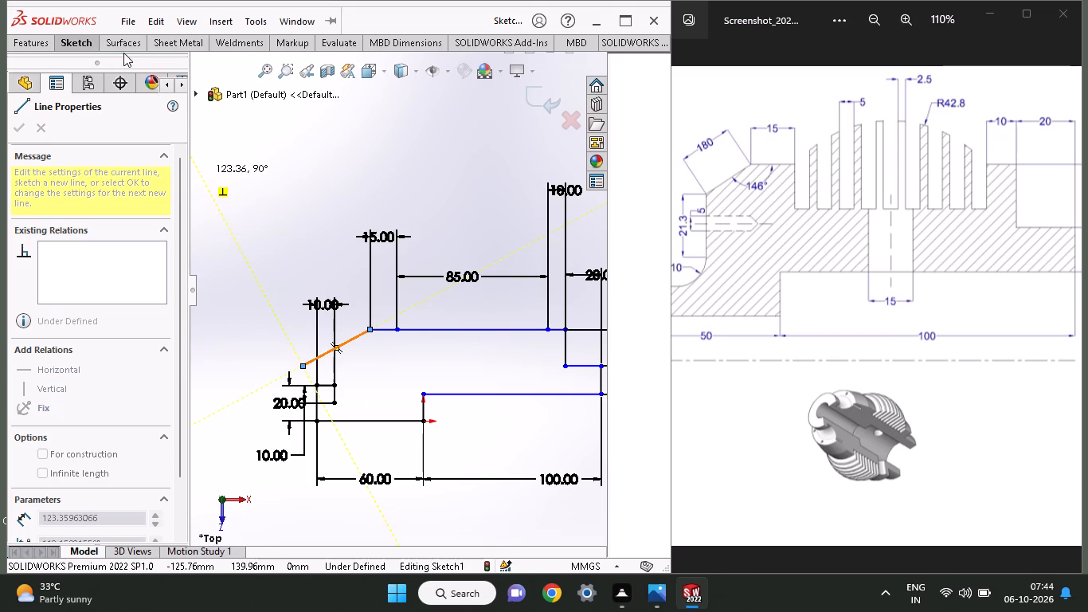
Add an aligned dimension between the sloping line's endpoints and set its length to 18 mm.
{"action": "left_click", "coordinate": [89, 45]}
{"action": "left_click", "coordinate": [89, 67]}
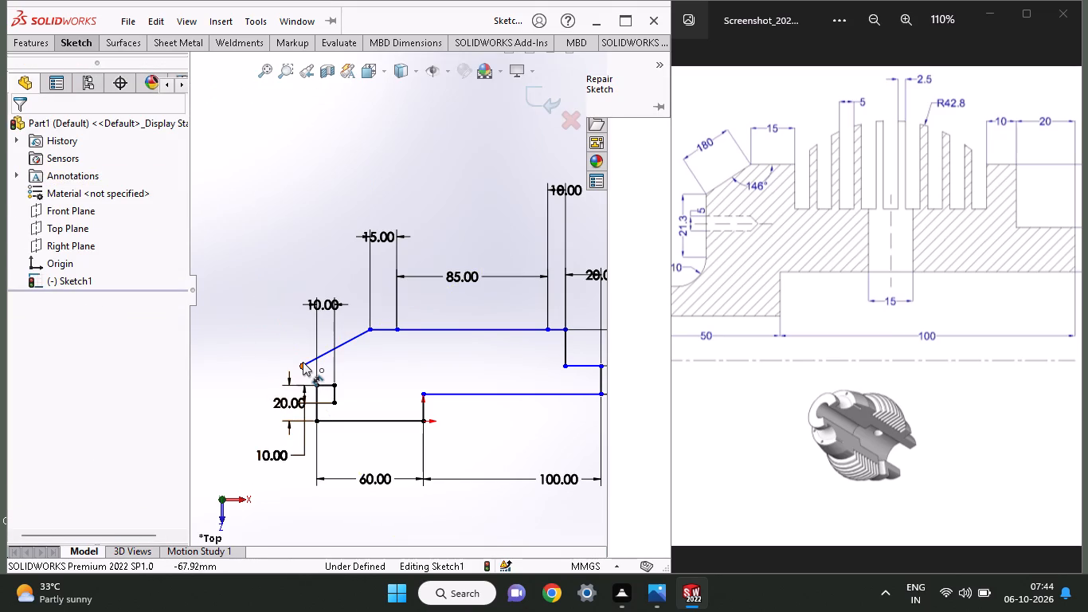
{"action": "left_click", "coordinate": [303, 362]}
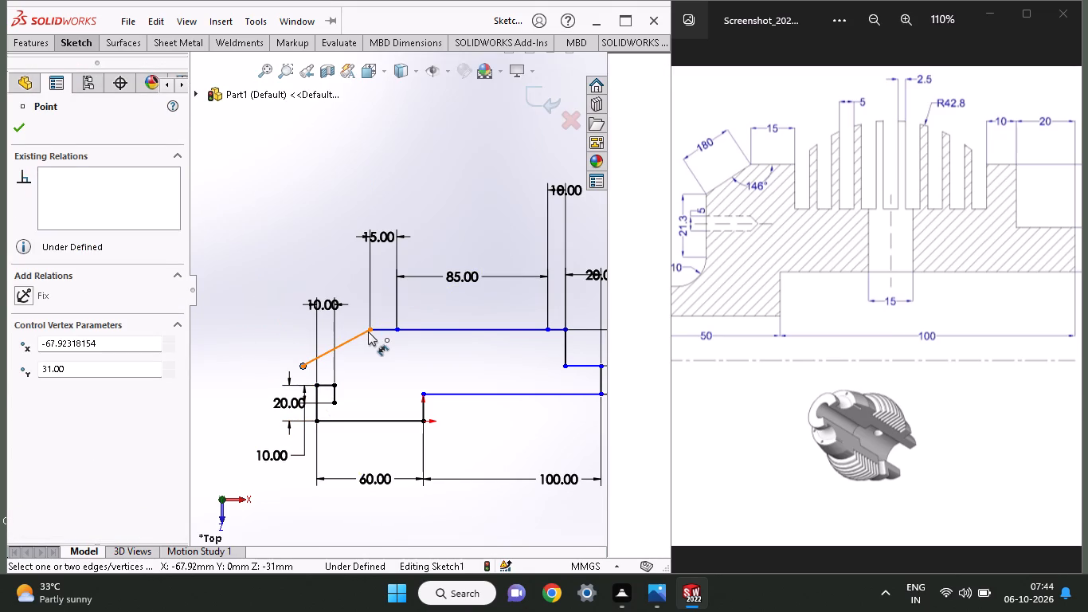
{"action": "left_click", "coordinate": [368, 331]}
{"action": "left_click", "coordinate": [297, 275]}
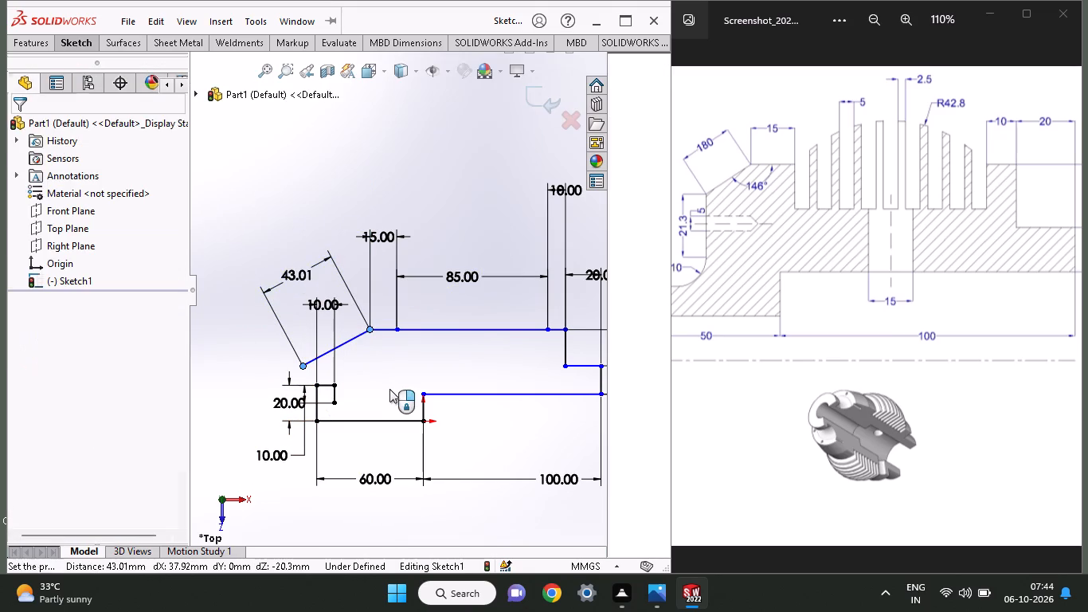
{"action": "type", "text": "18"}
{"action": "key", "text": "Return"}
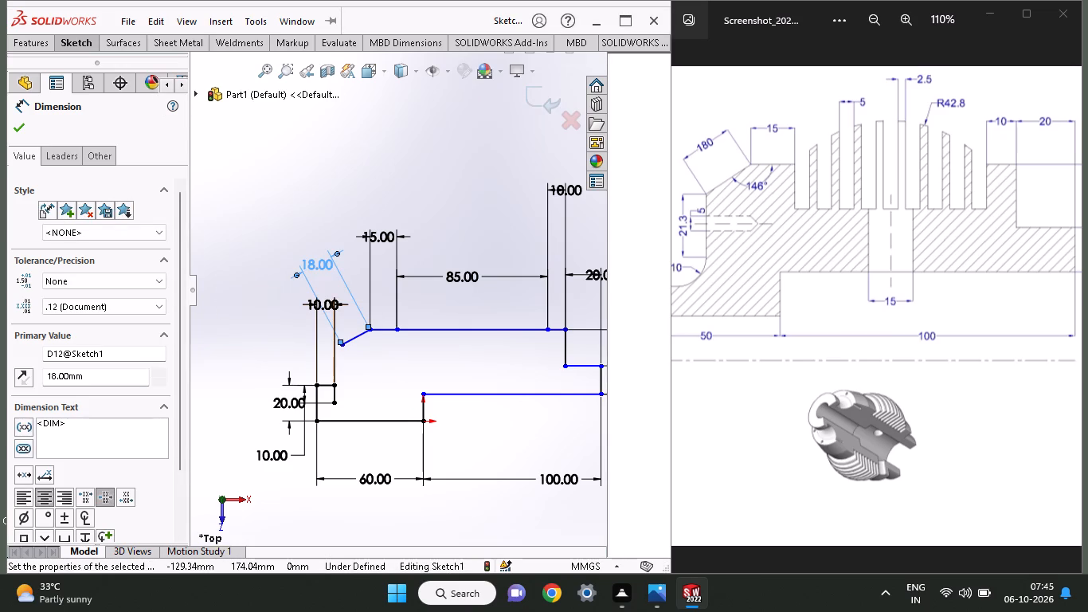
Add an angle dimension between the sloping line and the 15 mm horizontal line, and set it to 145°.
{"action": "left_click", "coordinate": [75, 42]}
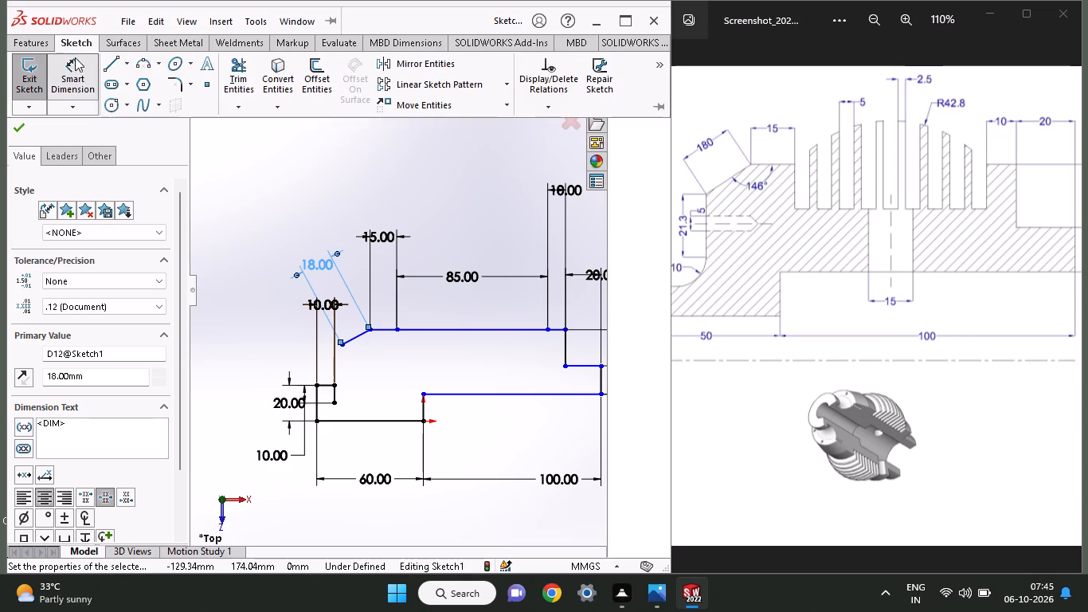
{"action": "left_click", "coordinate": [72, 66]}
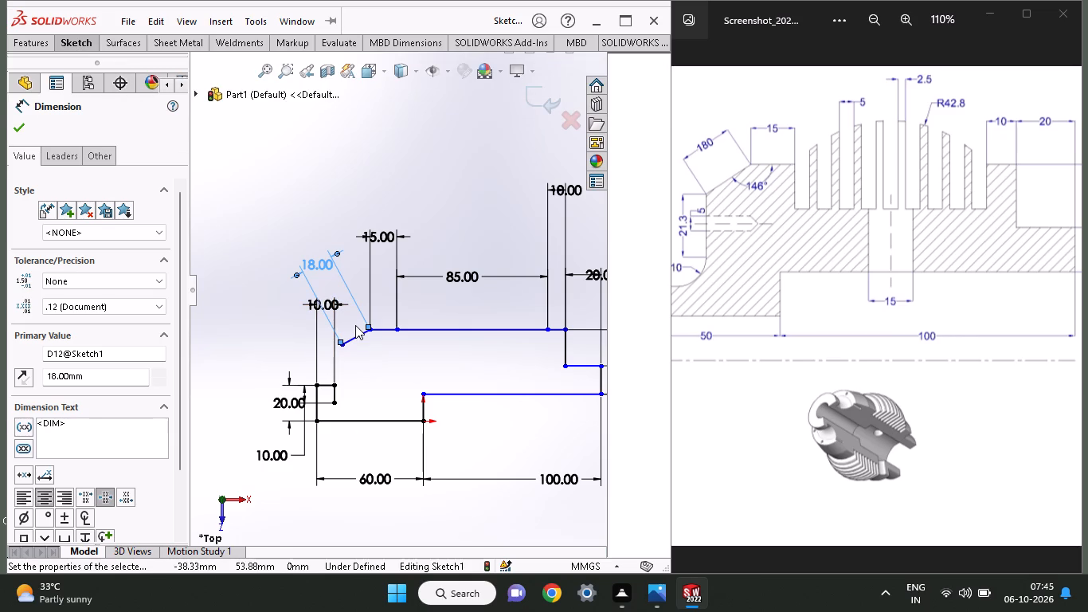
{"action": "left_click", "coordinate": [67, 44]}
{"action": "left_click", "coordinate": [66, 66]}
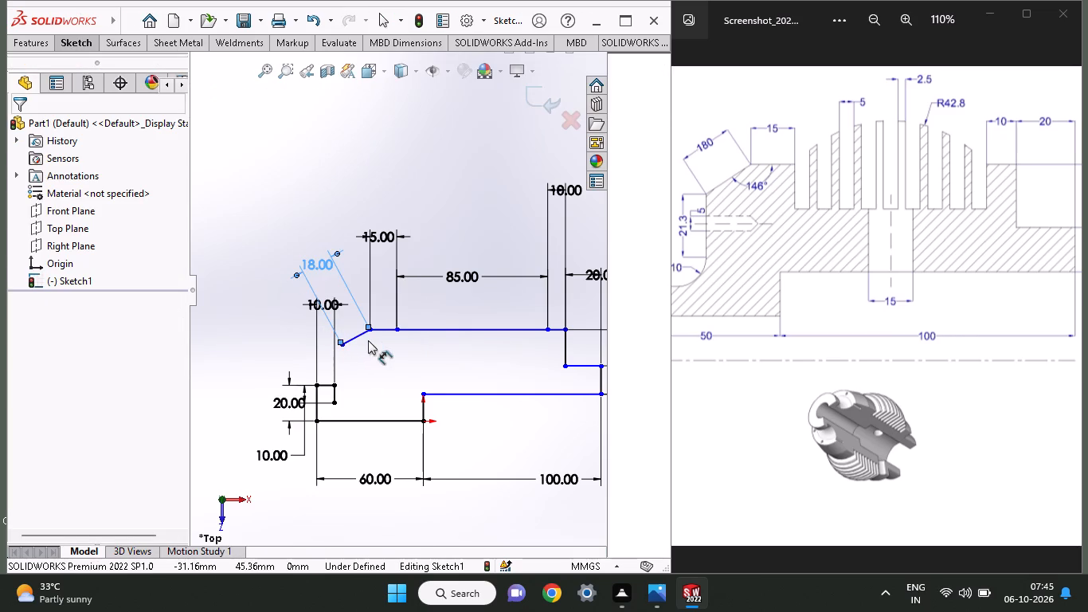
{"action": "left_click", "coordinate": [353, 335]}
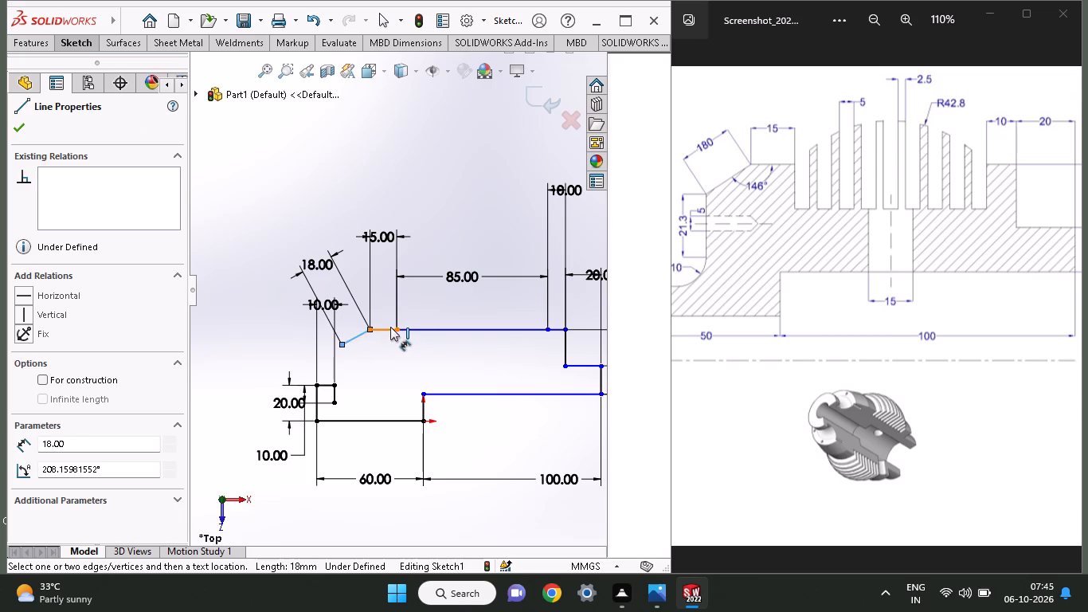
{"action": "left_click", "coordinate": [389, 331]}
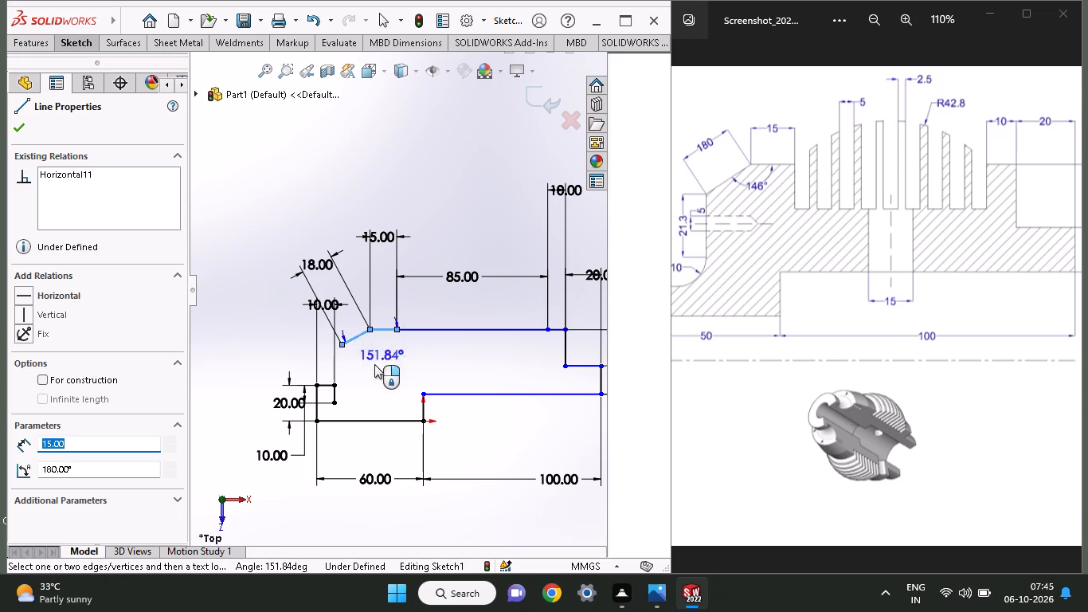
{"action": "left_click", "coordinate": [376, 353]}
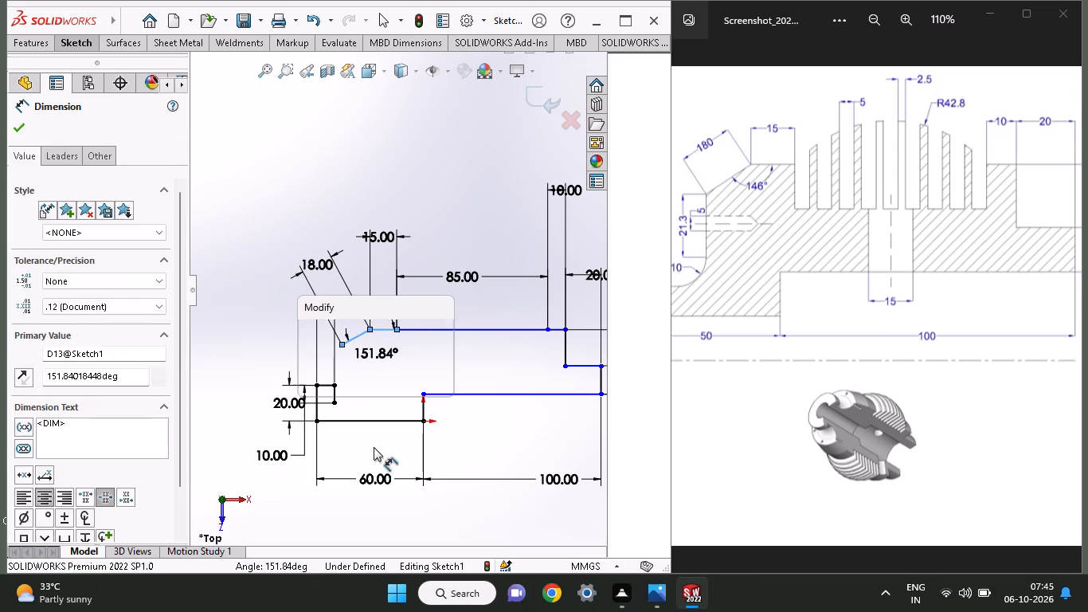
{"action": "type", "text": "145"}
{"action": "key", "text": "Return"}
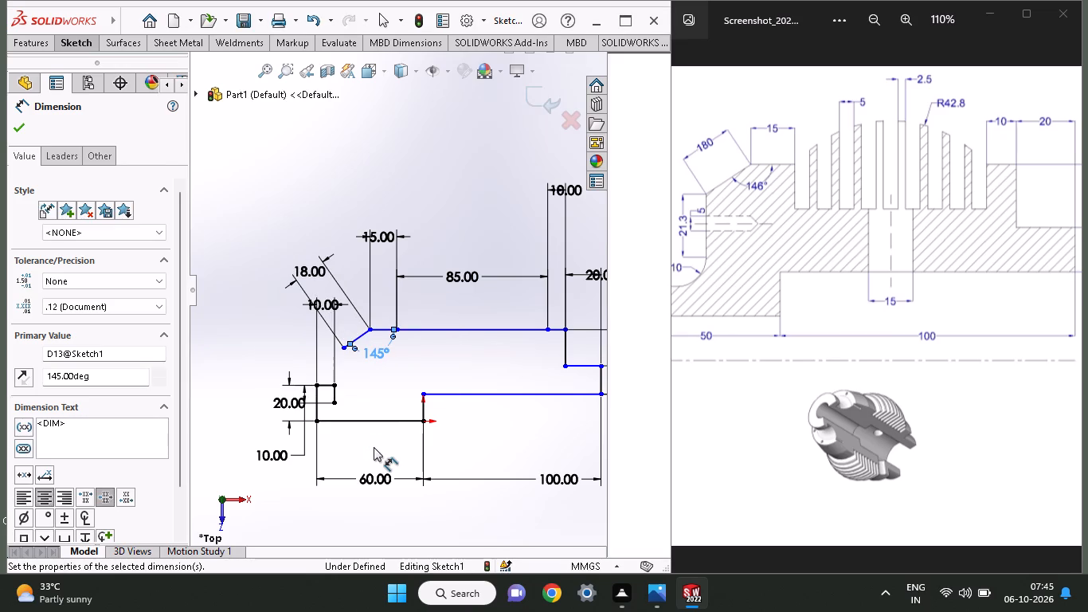
Sketch a vertical line about 21 mm down from the sloping line's lower end, and a horizontal line about 5 mm to the nearby 10 mm ledge's corner.
{"action": "left_click", "coordinate": [71, 48]}
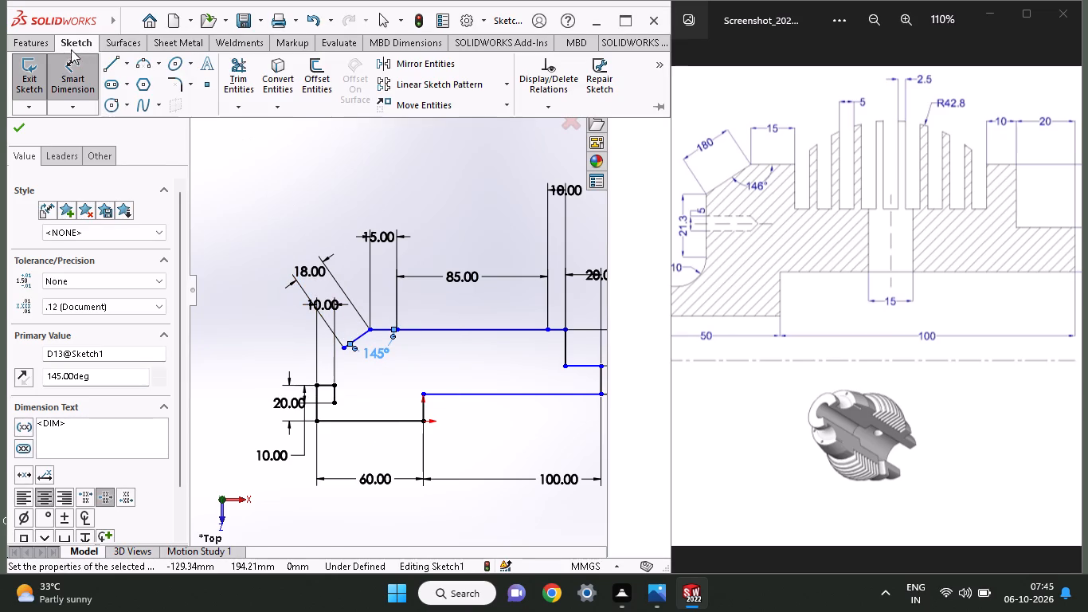
{"action": "left_click", "coordinate": [105, 64]}
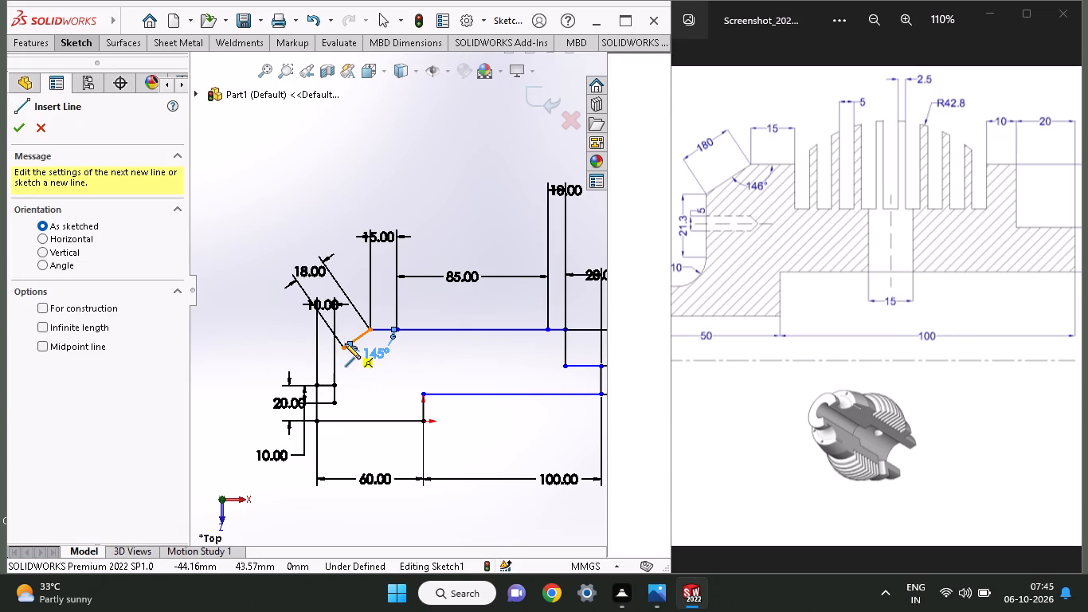
{"action": "left_click", "coordinate": [344, 344]}
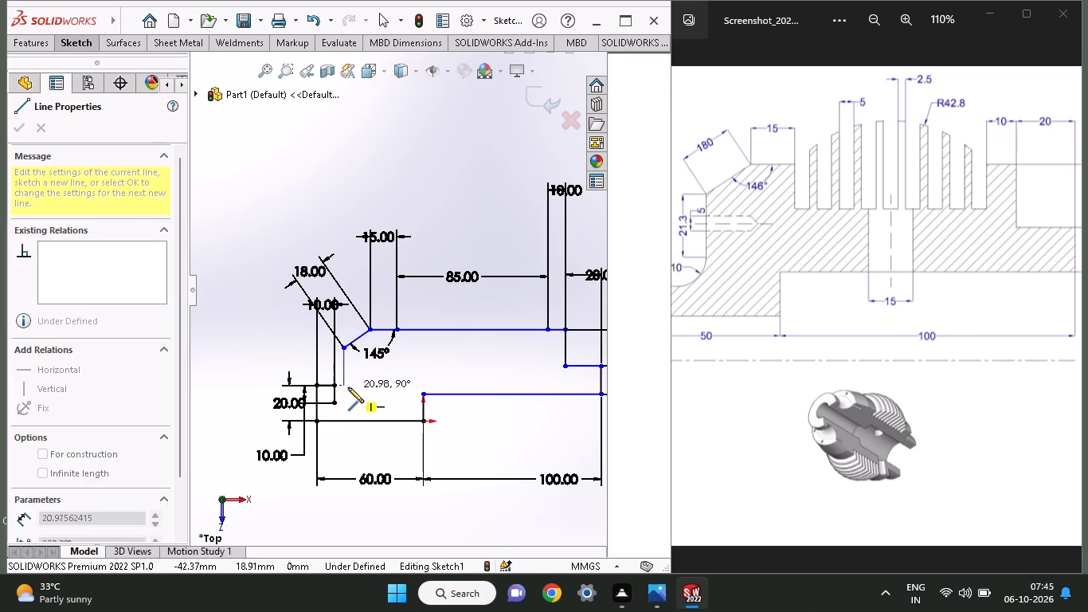
{"action": "left_click", "coordinate": [345, 386]}
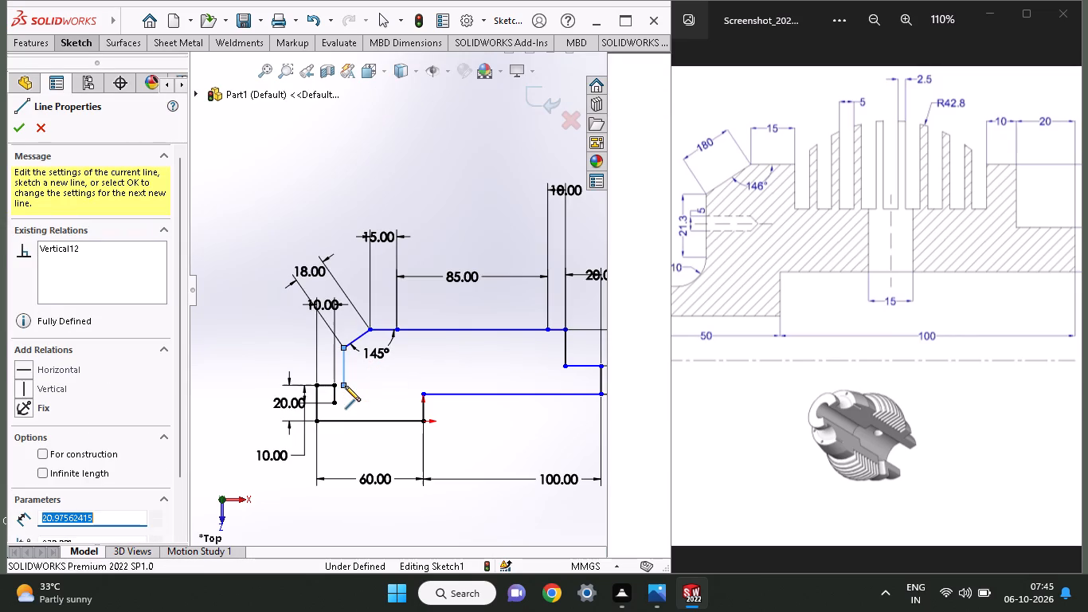
{"action": "left_click", "coordinate": [338, 386]}
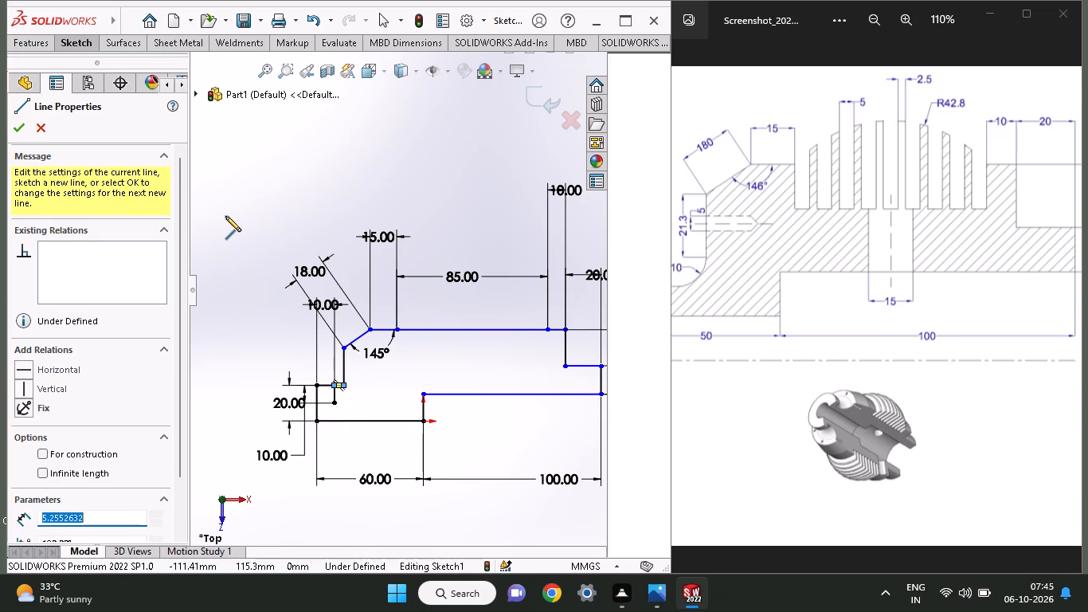
{"action": "right_click", "coordinate": [225, 216]}
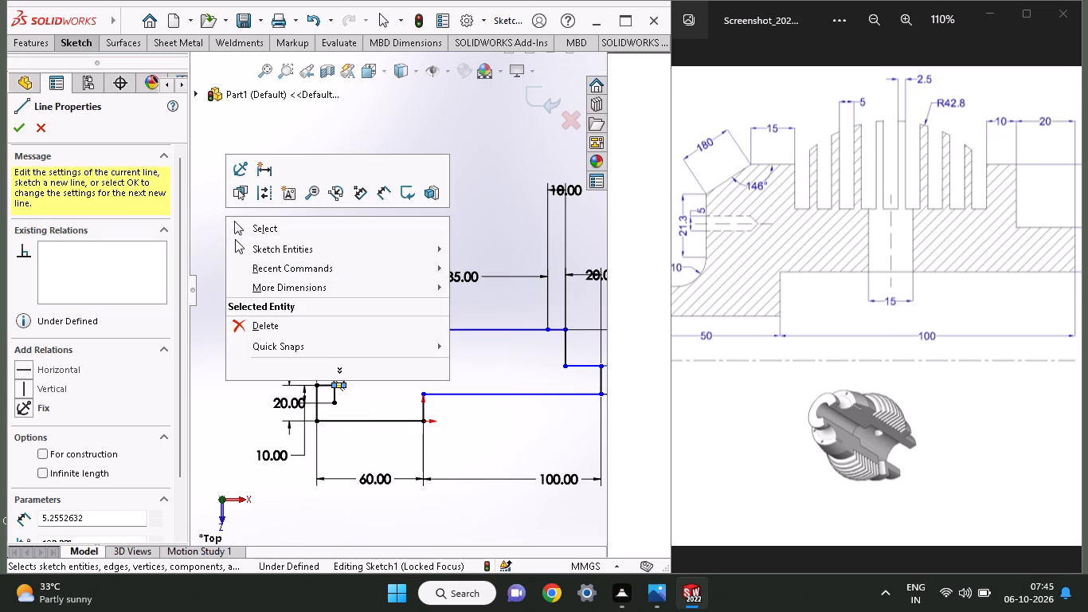
{"action": "left_click", "coordinate": [235, 231]}
Examine the sloped end of the reference drawing, around its R10 groove and 21.3 mm face, against the sketched profile.
{"action": "scroll", "coordinate": [826, 277], "scroll_direction": "down", "scroll_amount": 1}
{"action": "scroll", "coordinate": [826, 277], "scroll_direction": "up", "scroll_amount": 1}
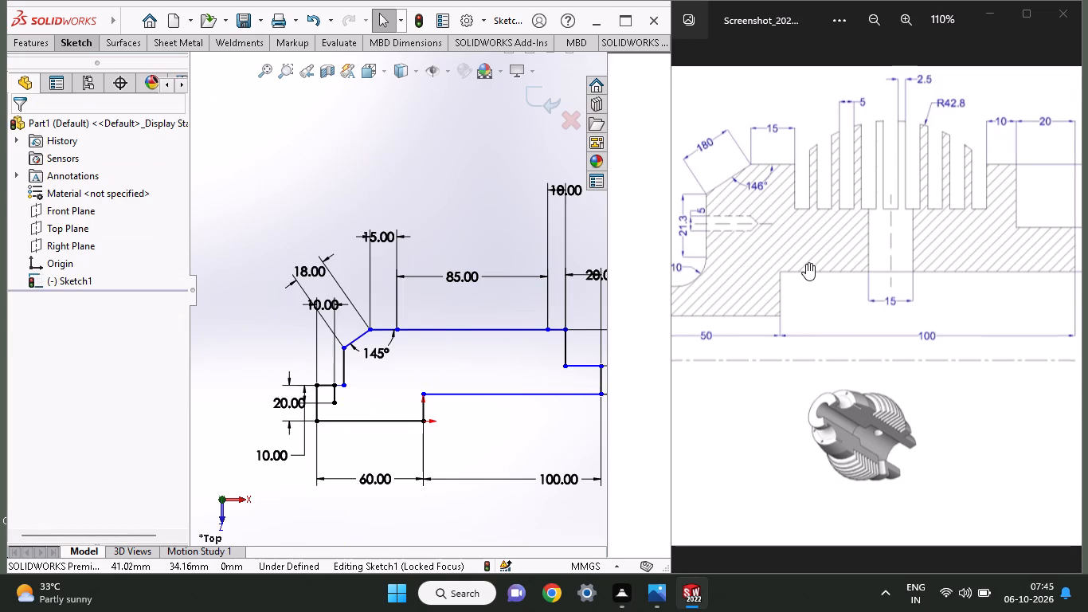
{"action": "scroll", "coordinate": [806, 263], "scroll_direction": "up", "scroll_amount": 1, "text": "ctrl"}
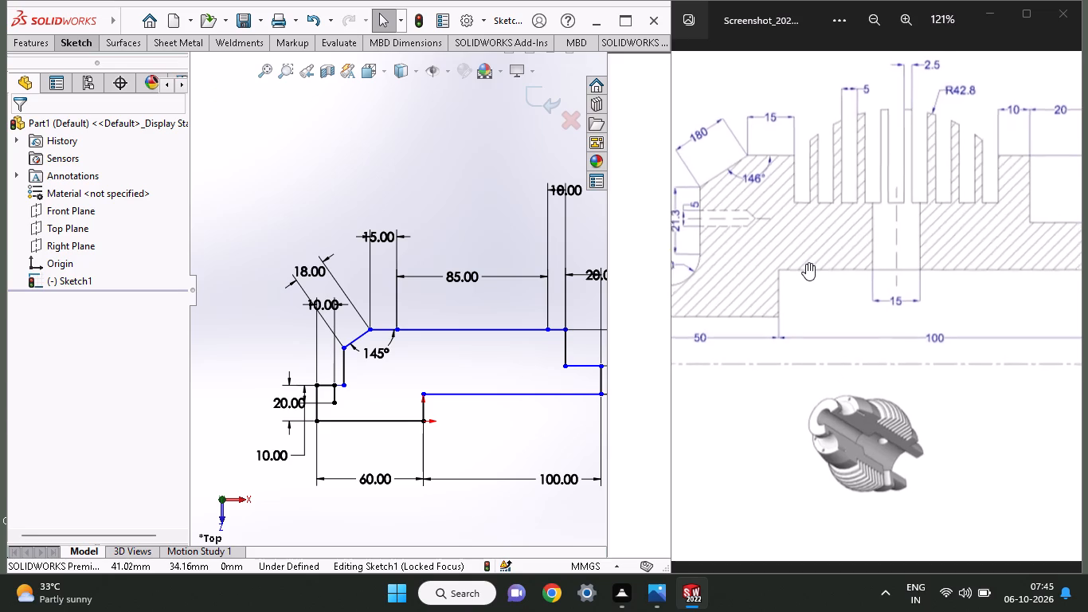
{"action": "scroll", "coordinate": [806, 263], "scroll_direction": "down", "scroll_amount": 3, "text": "ctrl"}
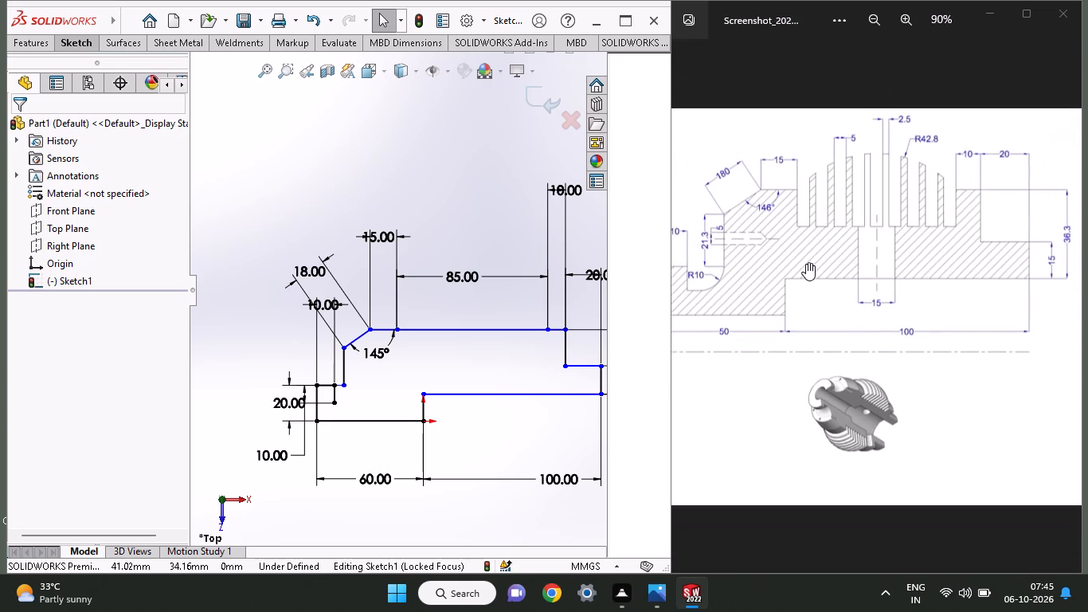
{"action": "scroll", "coordinate": [806, 263], "scroll_direction": "up", "scroll_amount": 1, "text": "ctrl"}
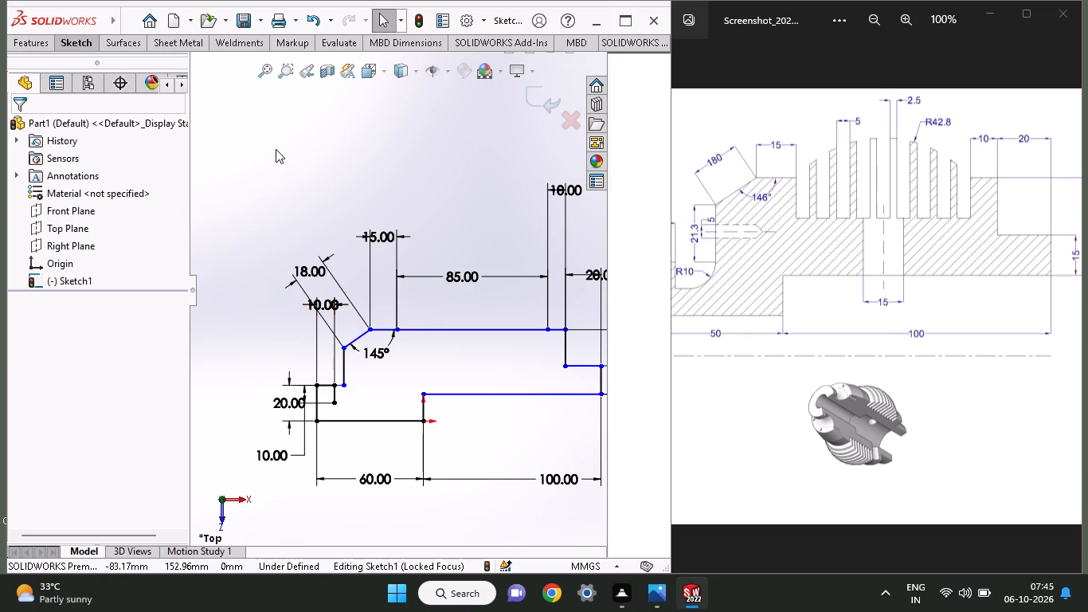
{"action": "key", "text": "Escape"}
{"action": "key", "text": "Escape"}
{"action": "key", "text": "Escape"}
Delete the vertical line running down from the sloping line's lower end.
{"action": "left_click", "coordinate": [341, 360]}
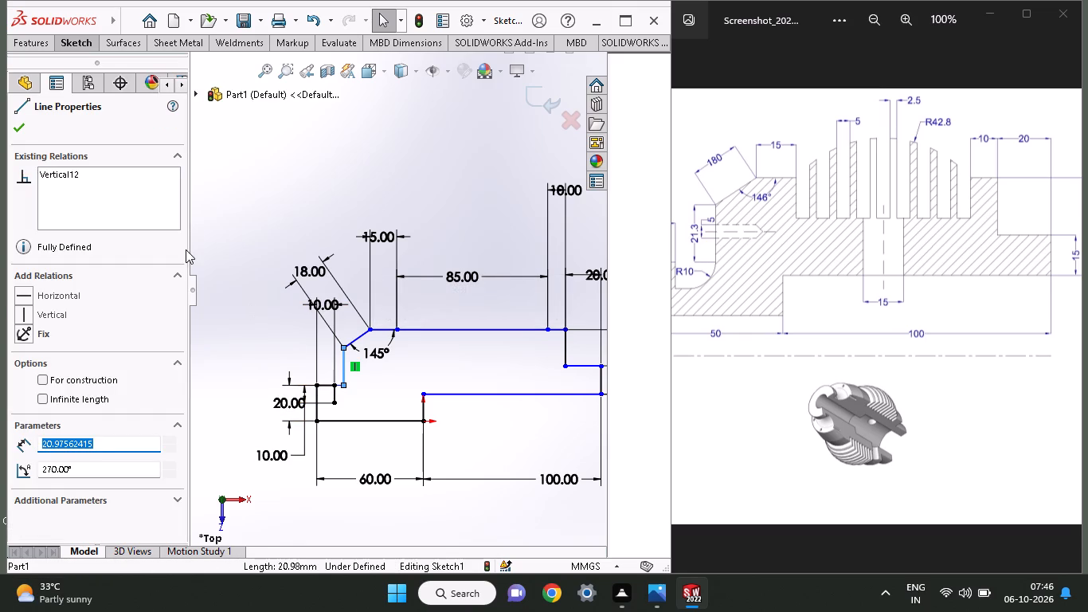
{"action": "right_click", "coordinate": [245, 287]}
{"action": "left_click", "coordinate": [260, 502]}
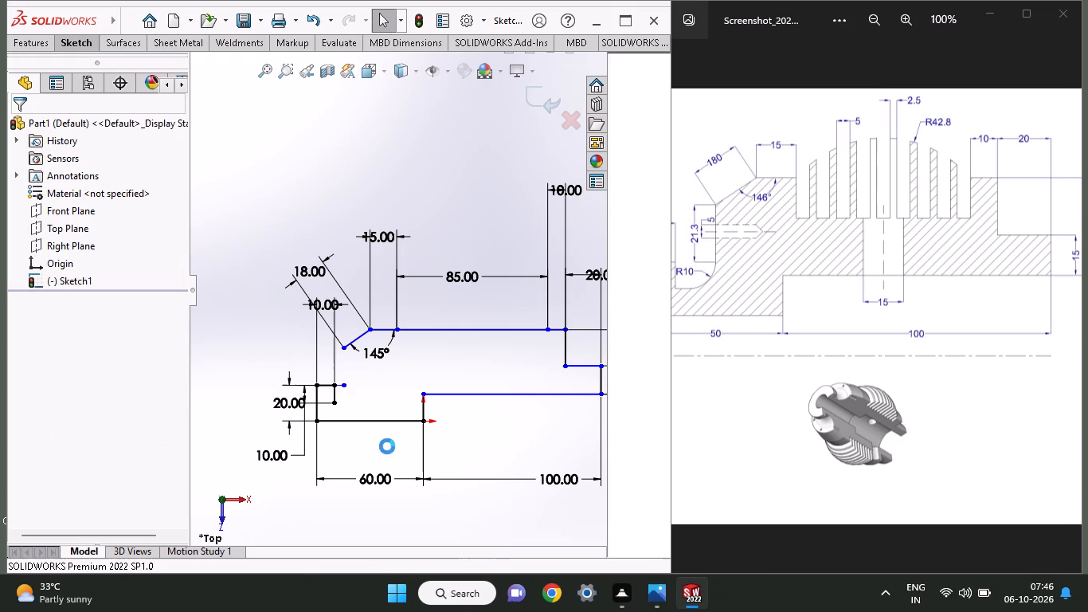
Trim away the leftover short horizontal line beside the 10 mm ledge and the vertical line below the ledge's inner corner.
{"action": "left_click", "coordinate": [346, 386]}
{"action": "right_click", "coordinate": [303, 347]}
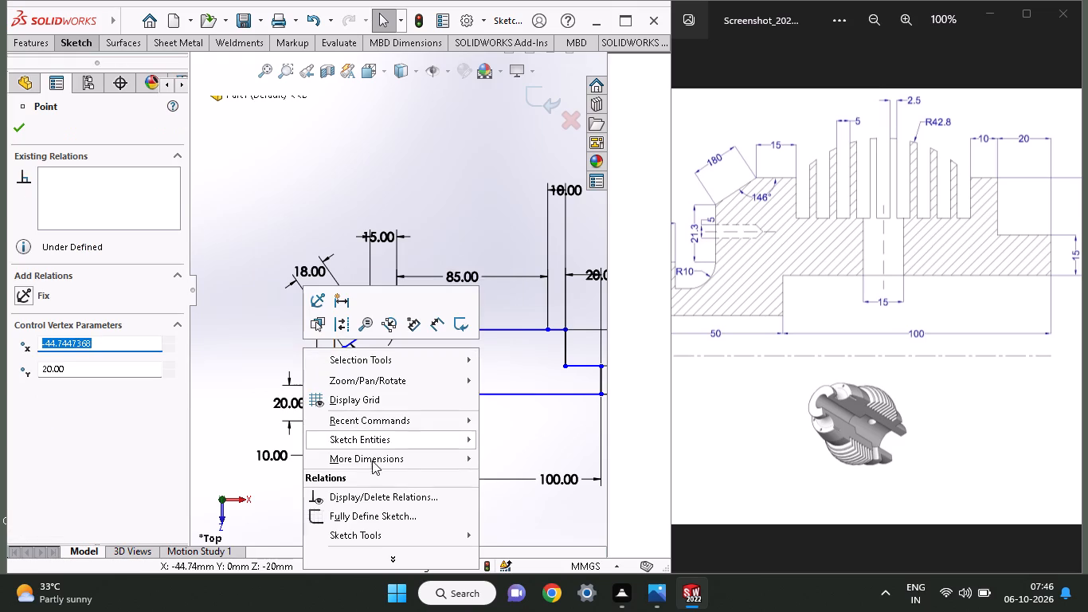
{"action": "left_click", "coordinate": [263, 292]}
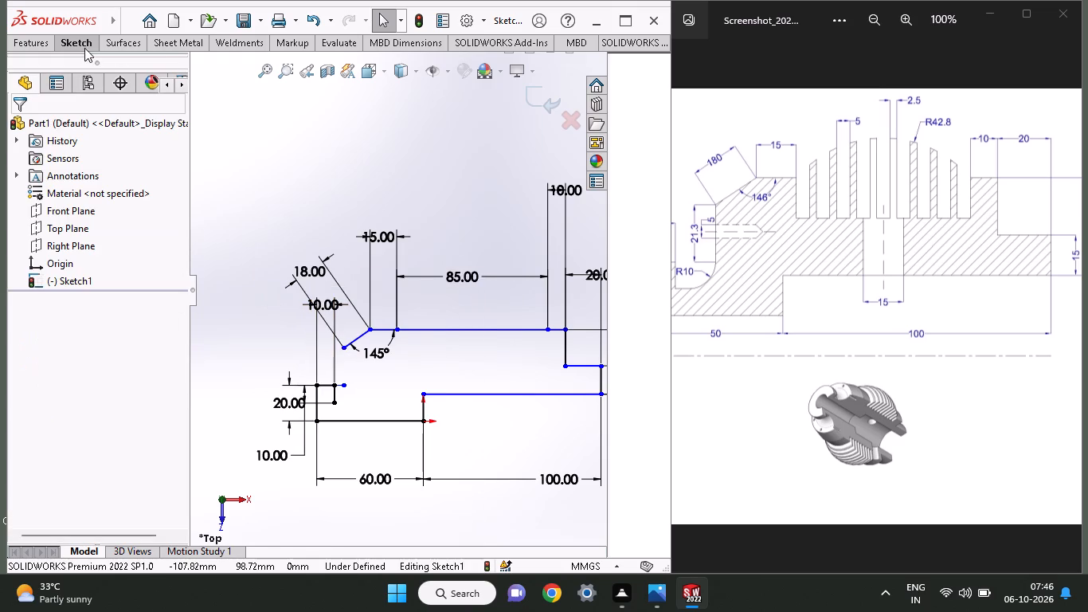
{"action": "left_click", "coordinate": [85, 45]}
{"action": "left_click", "coordinate": [249, 65]}
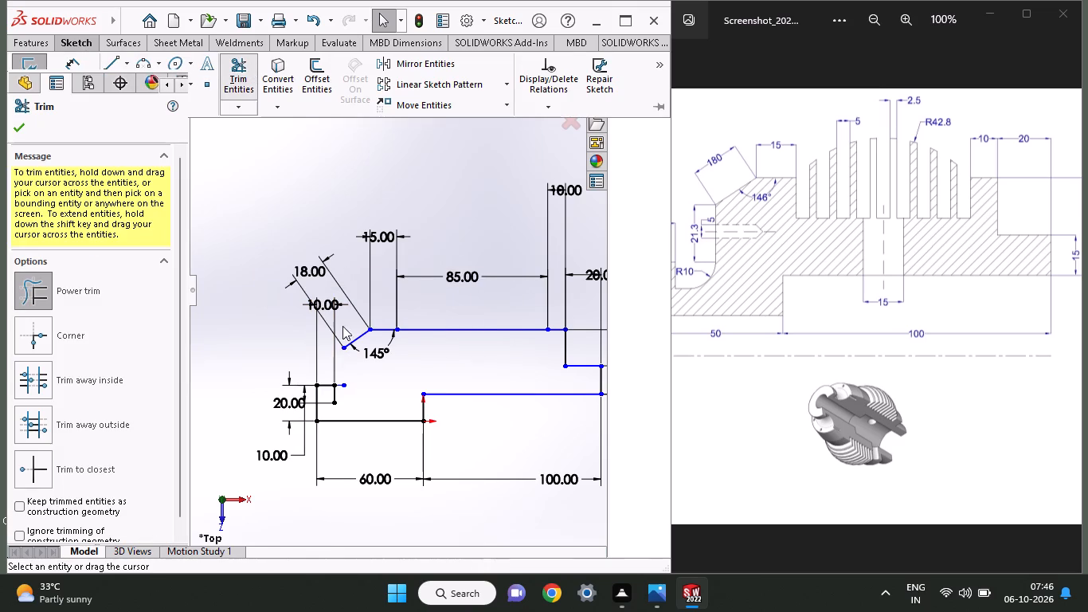
{"action": "left_click_drag", "start_coordinate": [347, 367], "coordinate": [334, 400]}
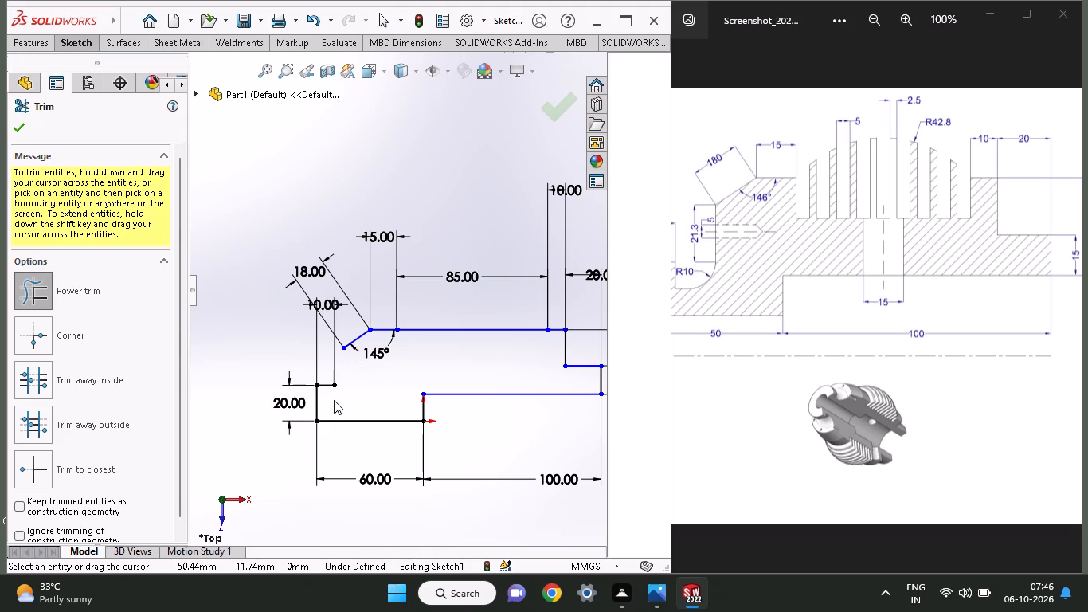
Sketch a vertical line about 10 mm down from the inner corner of the 10 mm ledge.
{"action": "left_click", "coordinate": [72, 40]}
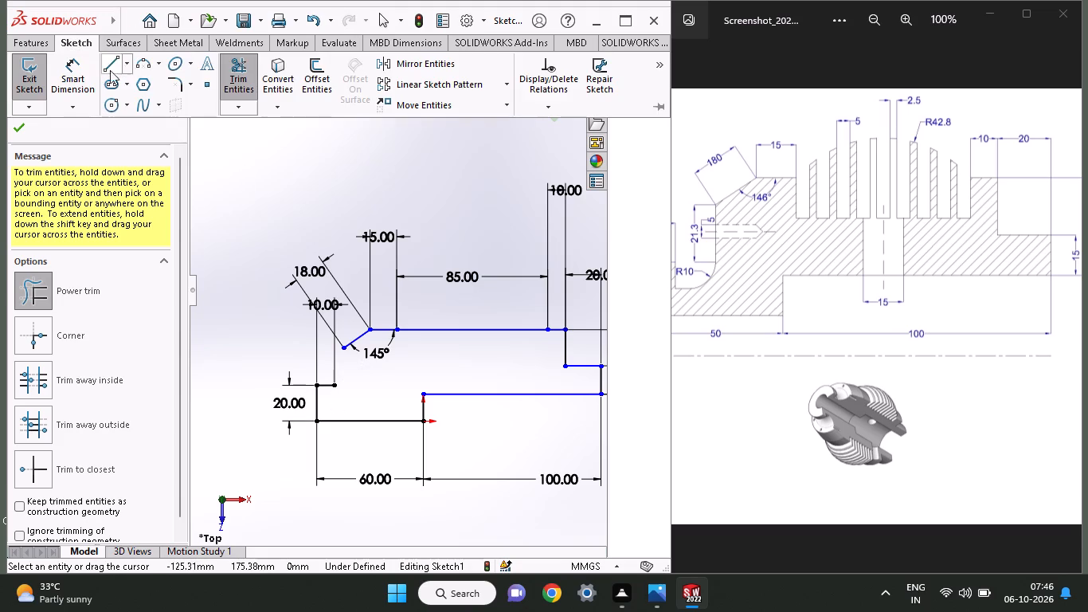
{"action": "left_click", "coordinate": [108, 66]}
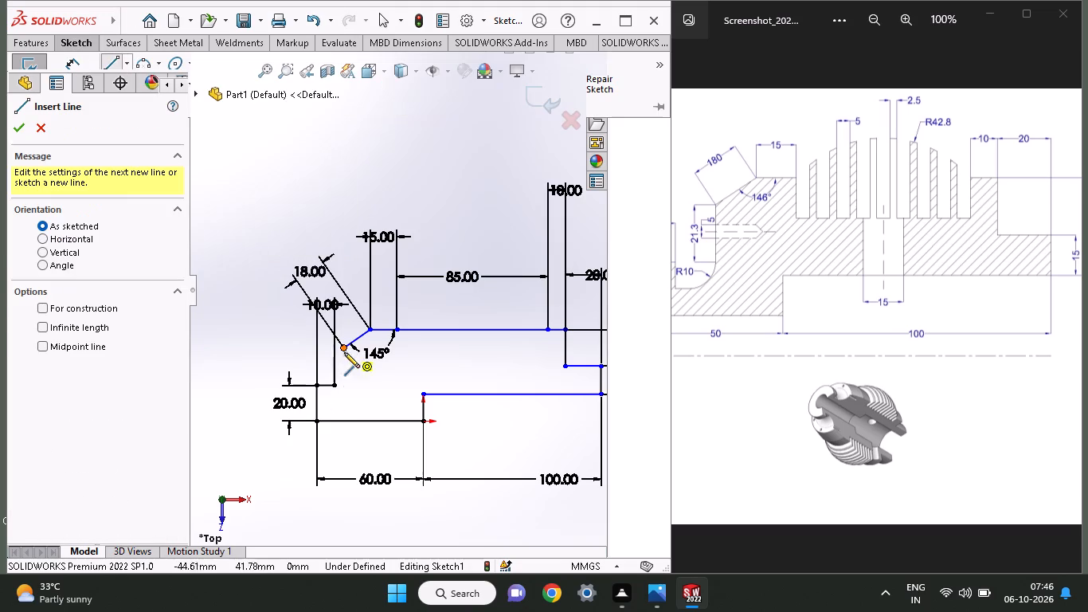
{"action": "left_click", "coordinate": [332, 385]}
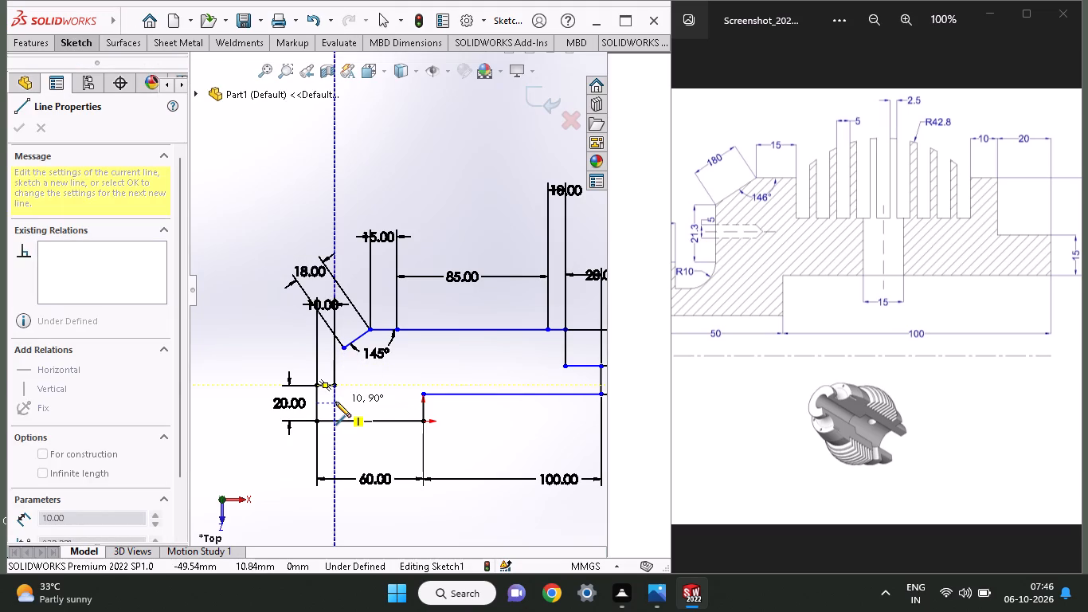
{"action": "left_click", "coordinate": [335, 402]}
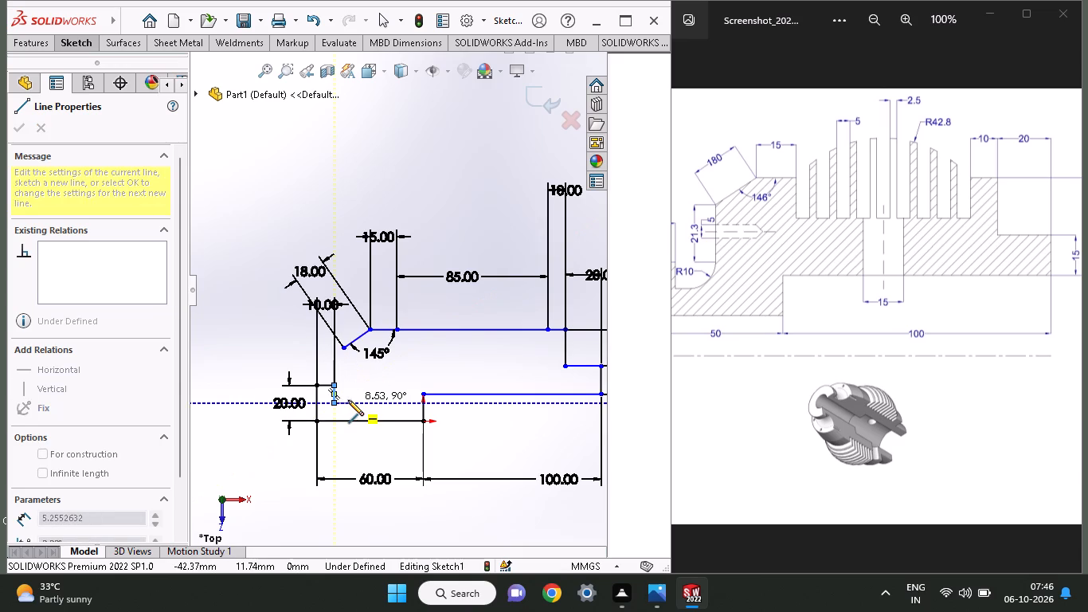
{"action": "right_click", "coordinate": [209, 165]}
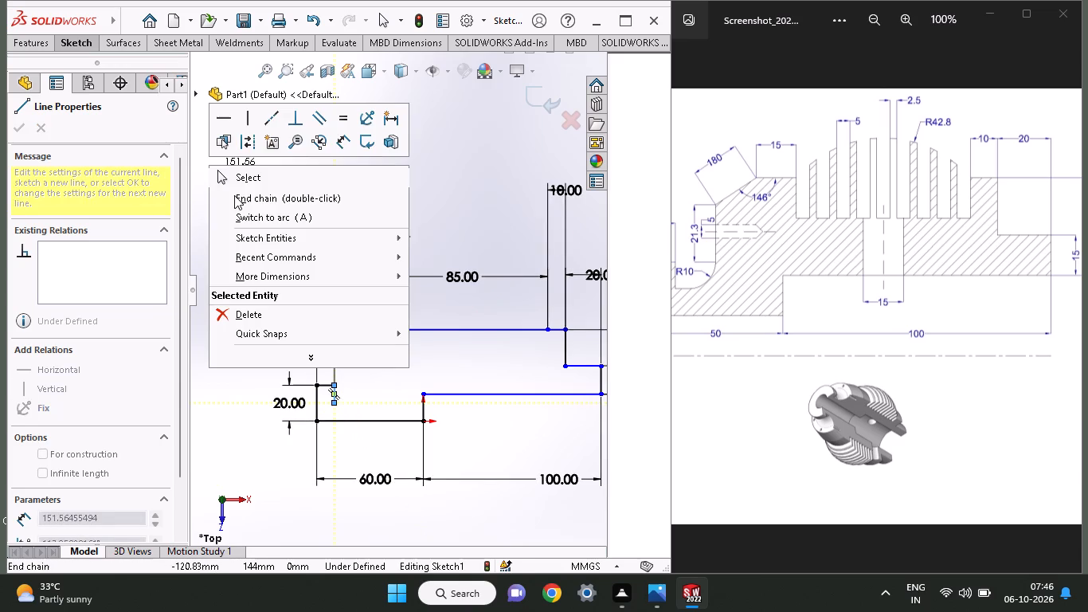
{"action": "left_click", "coordinate": [233, 178]}
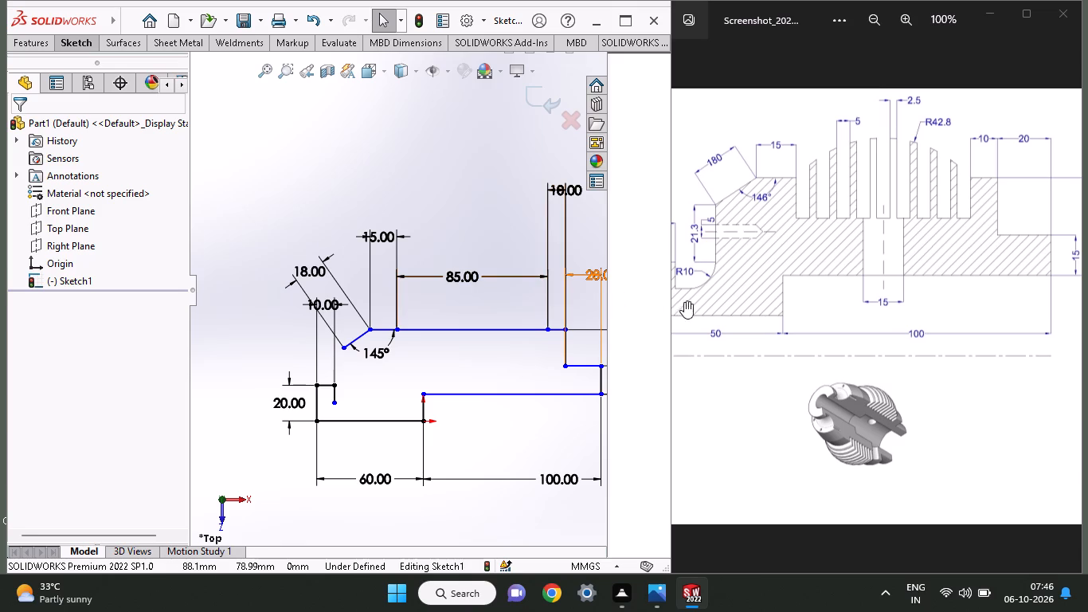
Examine the grooved end of the reference drawing, around the R10 arc and the 10 mm ledge.
{"action": "left_click_drag", "start_coordinate": [738, 320], "coordinate": [802, 332]}
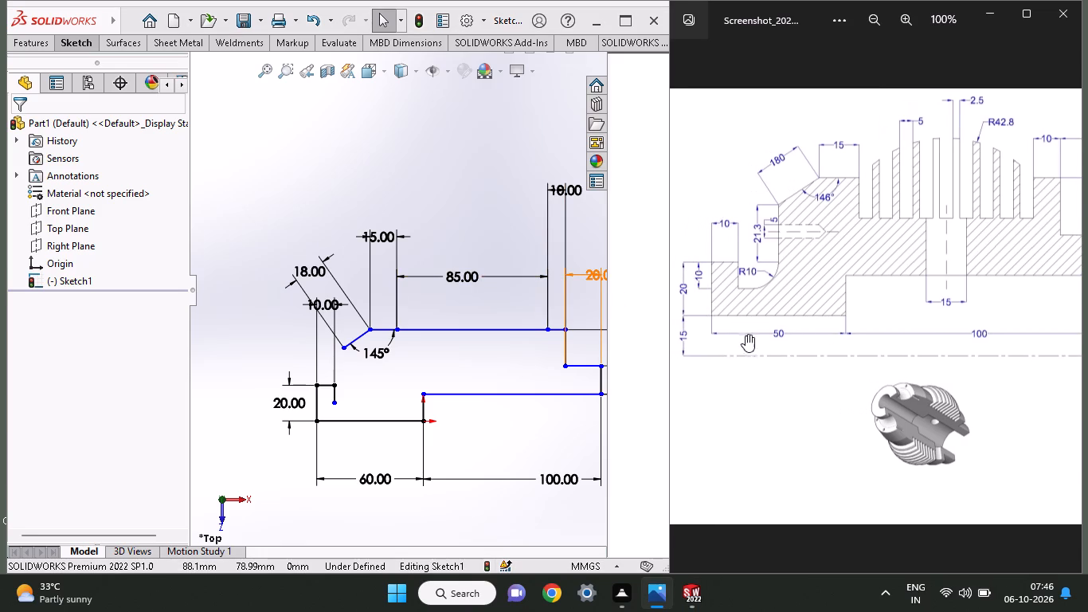
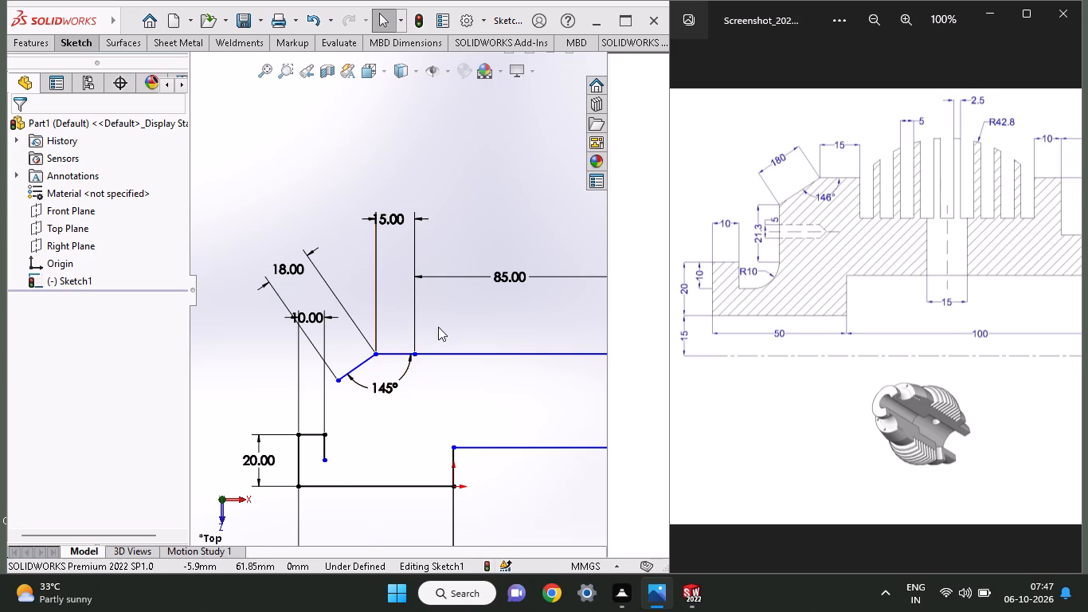
Set the length of the horizontal bottom line below the 10 mm ledge to 50 mm.
{"action": "scroll", "coordinate": [438, 327], "scroll_direction": "up", "scroll_amount": 3, "text": "ctrl"}
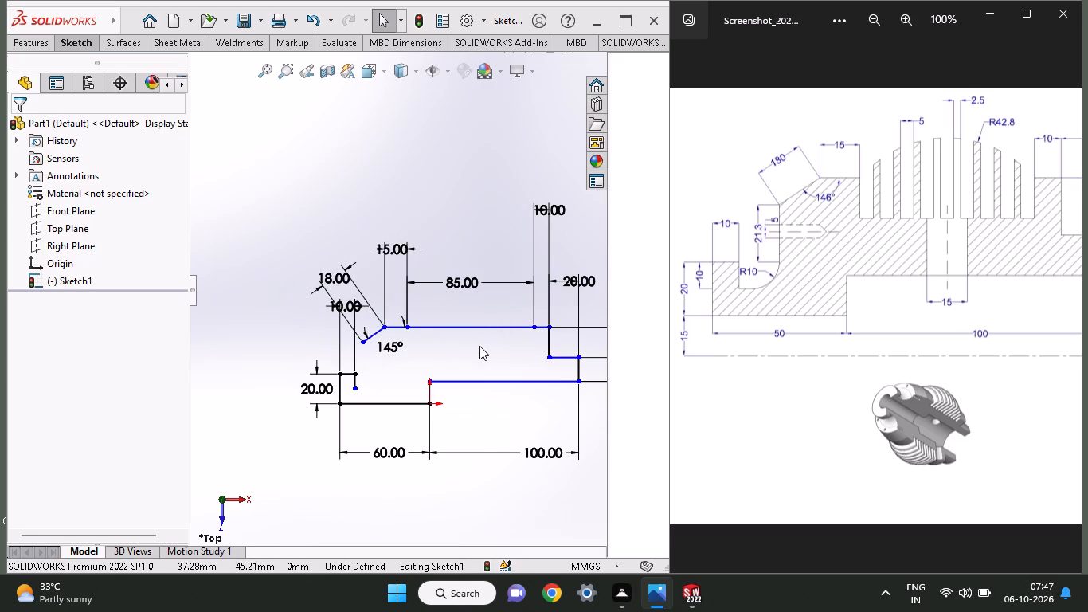
{"action": "double_click", "coordinate": [374, 455]}
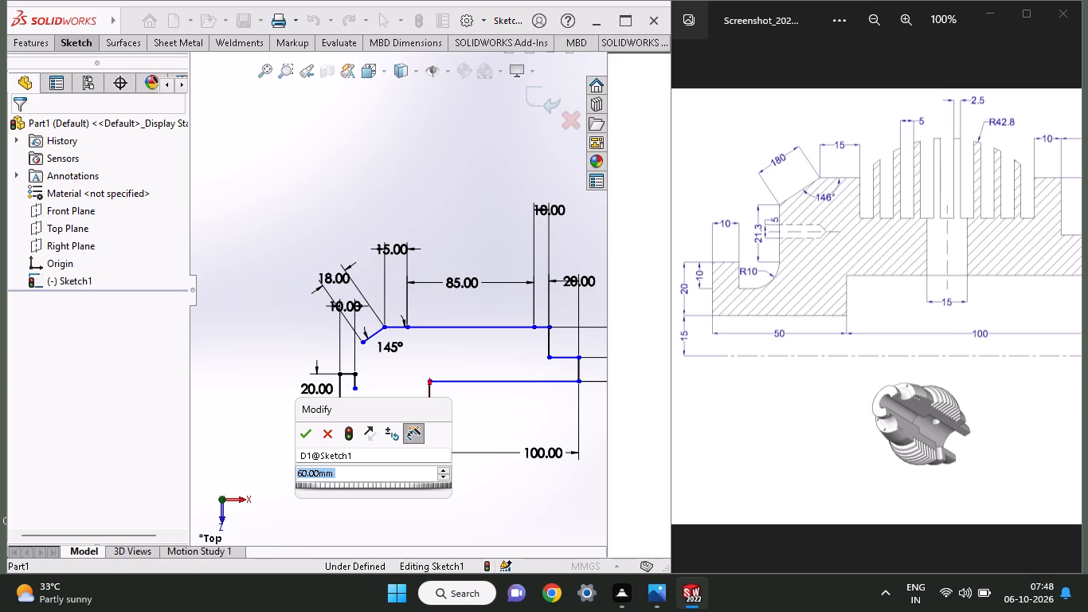
{"action": "type", "text": "50"}
{"action": "key", "text": "Return"}
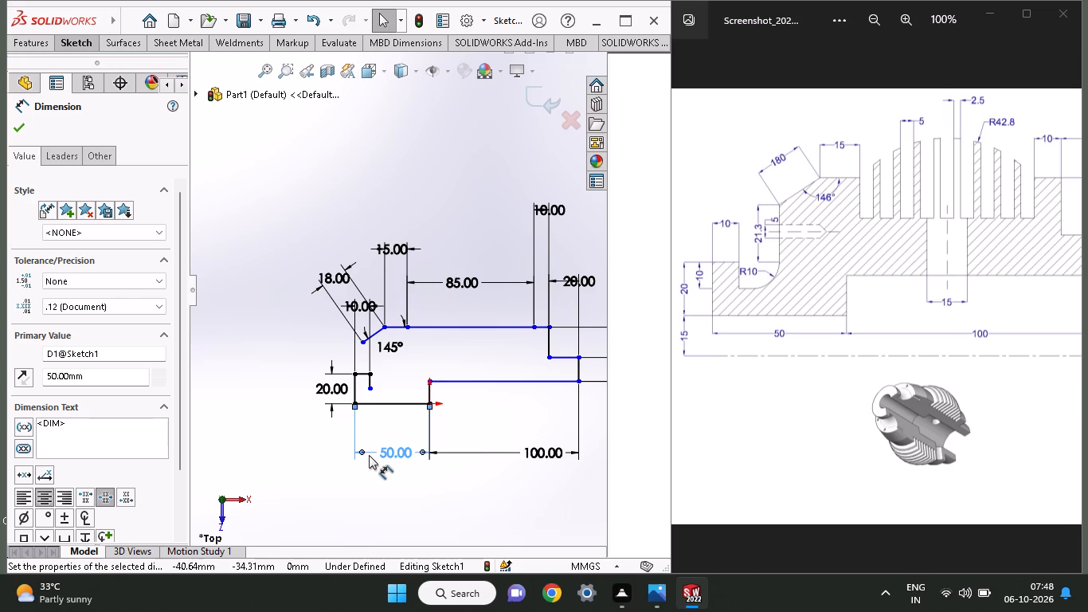
{"action": "left_click", "coordinate": [13, 134]}
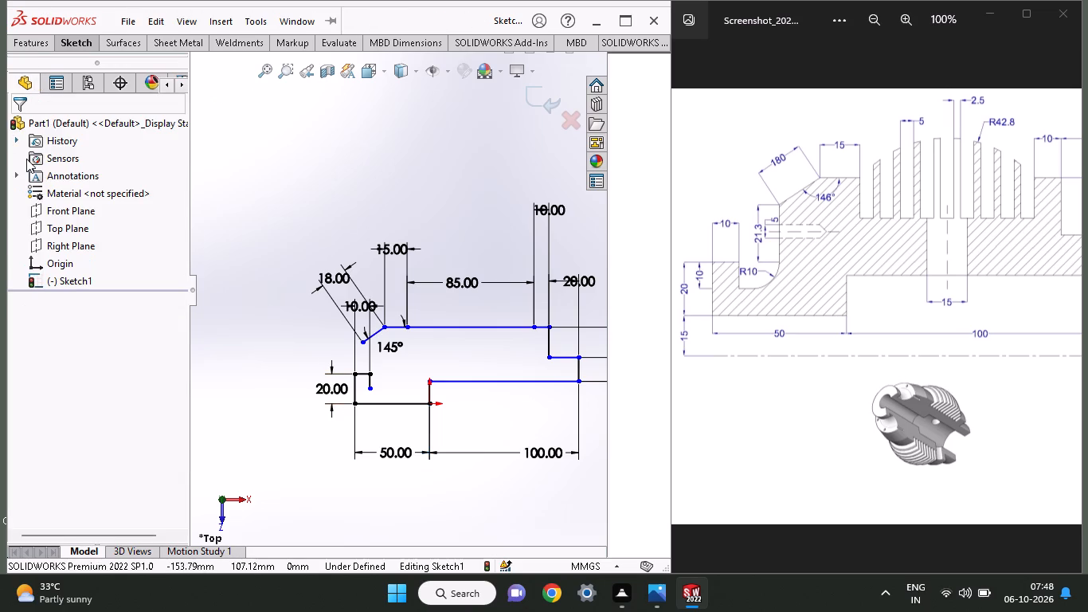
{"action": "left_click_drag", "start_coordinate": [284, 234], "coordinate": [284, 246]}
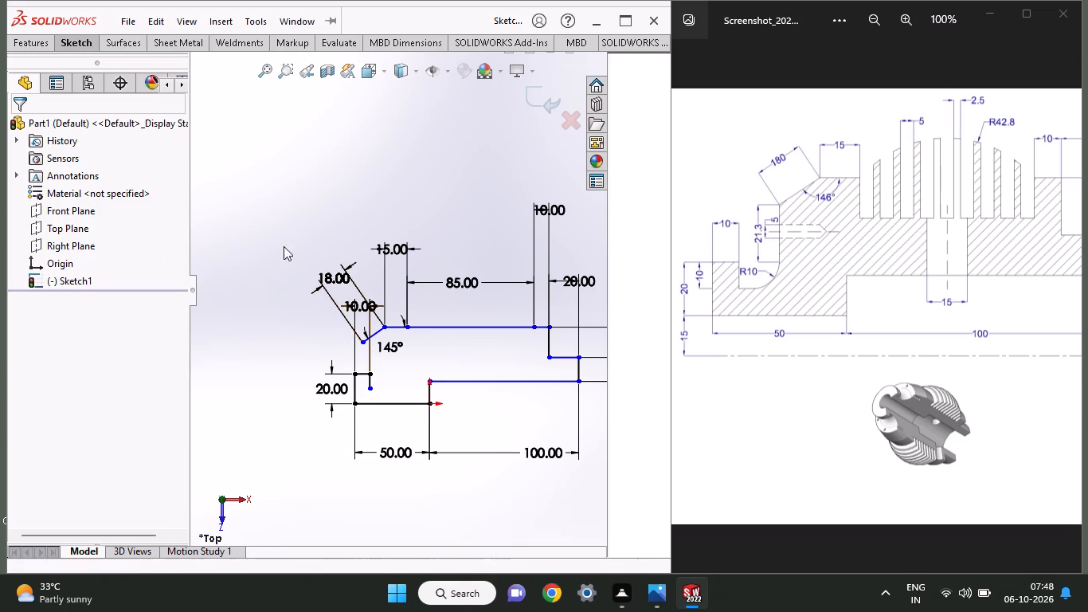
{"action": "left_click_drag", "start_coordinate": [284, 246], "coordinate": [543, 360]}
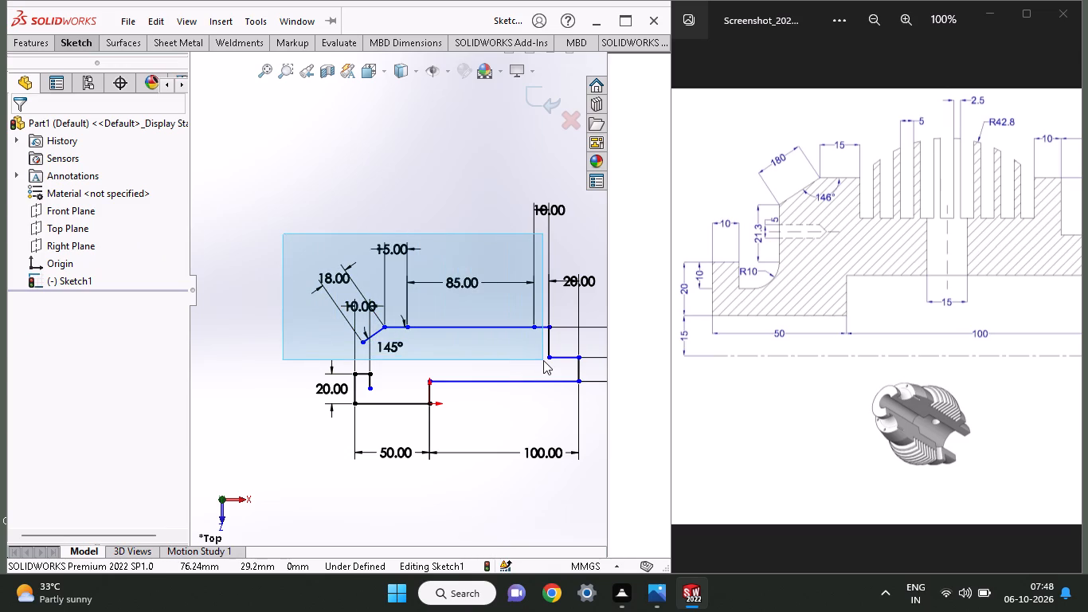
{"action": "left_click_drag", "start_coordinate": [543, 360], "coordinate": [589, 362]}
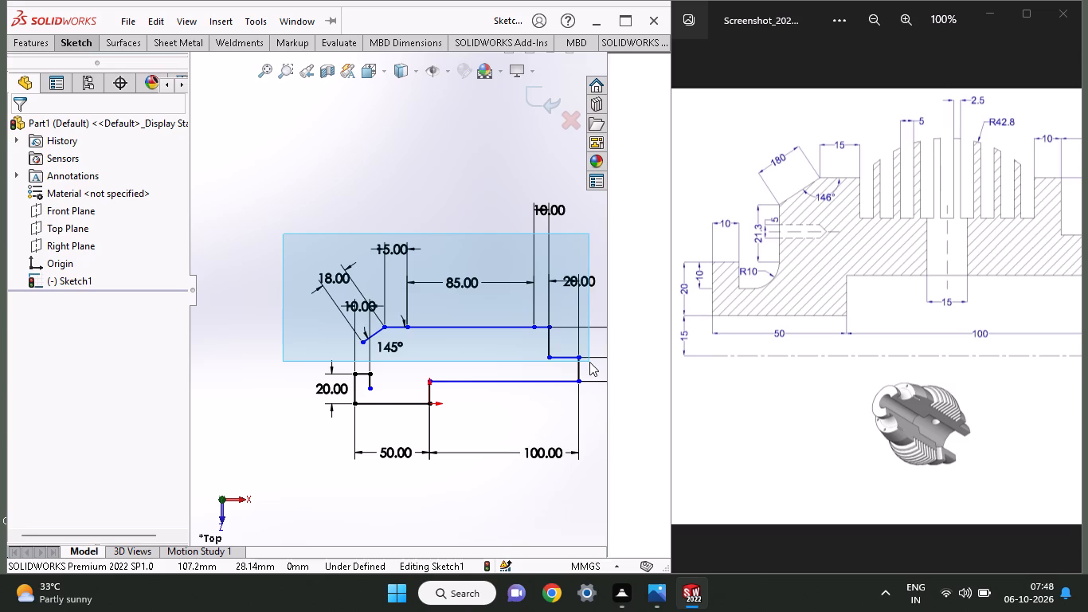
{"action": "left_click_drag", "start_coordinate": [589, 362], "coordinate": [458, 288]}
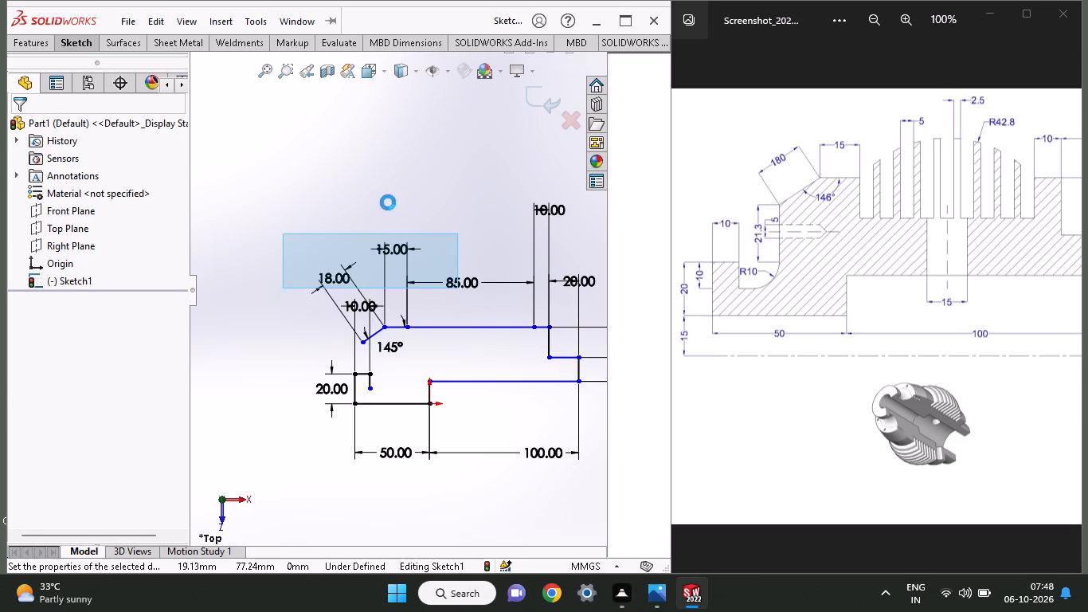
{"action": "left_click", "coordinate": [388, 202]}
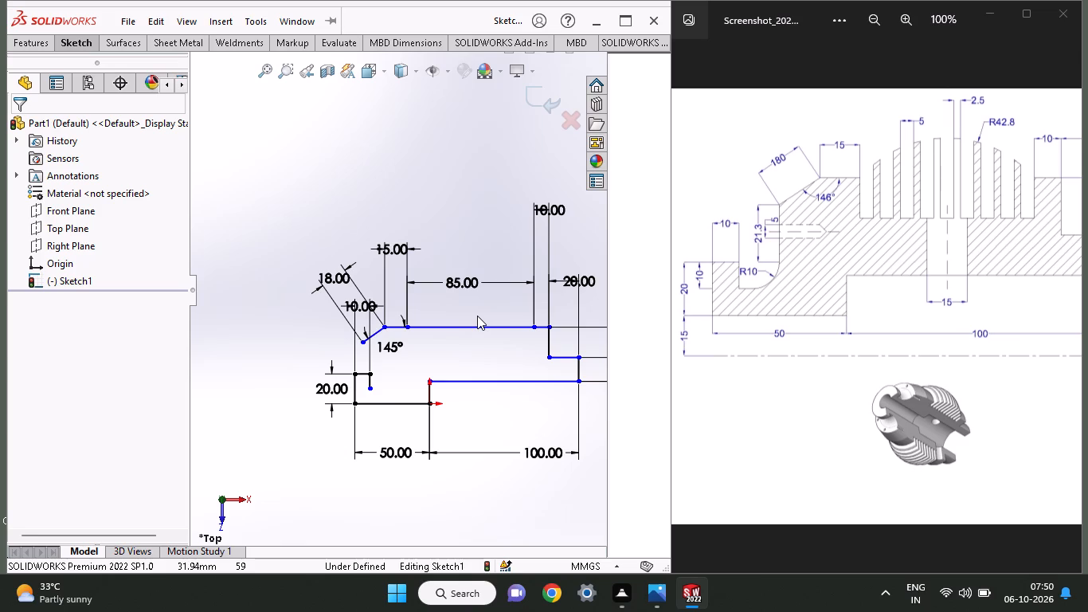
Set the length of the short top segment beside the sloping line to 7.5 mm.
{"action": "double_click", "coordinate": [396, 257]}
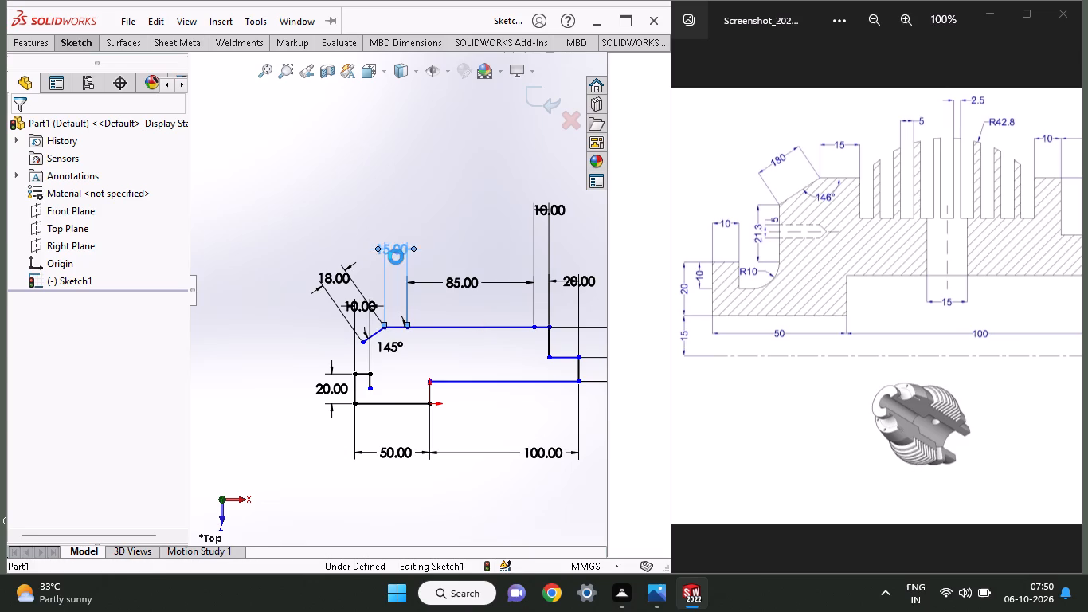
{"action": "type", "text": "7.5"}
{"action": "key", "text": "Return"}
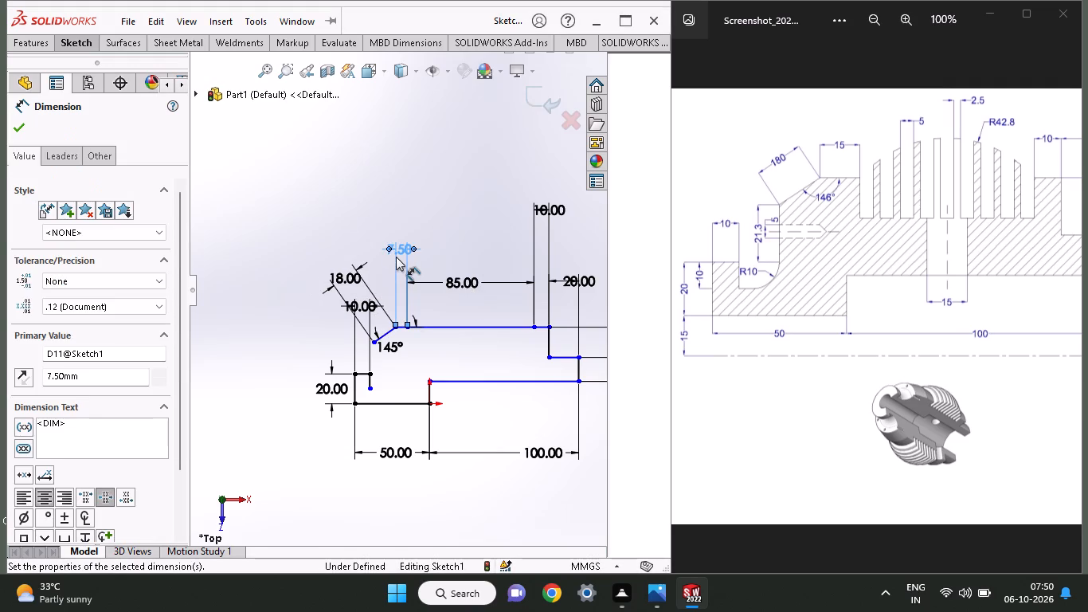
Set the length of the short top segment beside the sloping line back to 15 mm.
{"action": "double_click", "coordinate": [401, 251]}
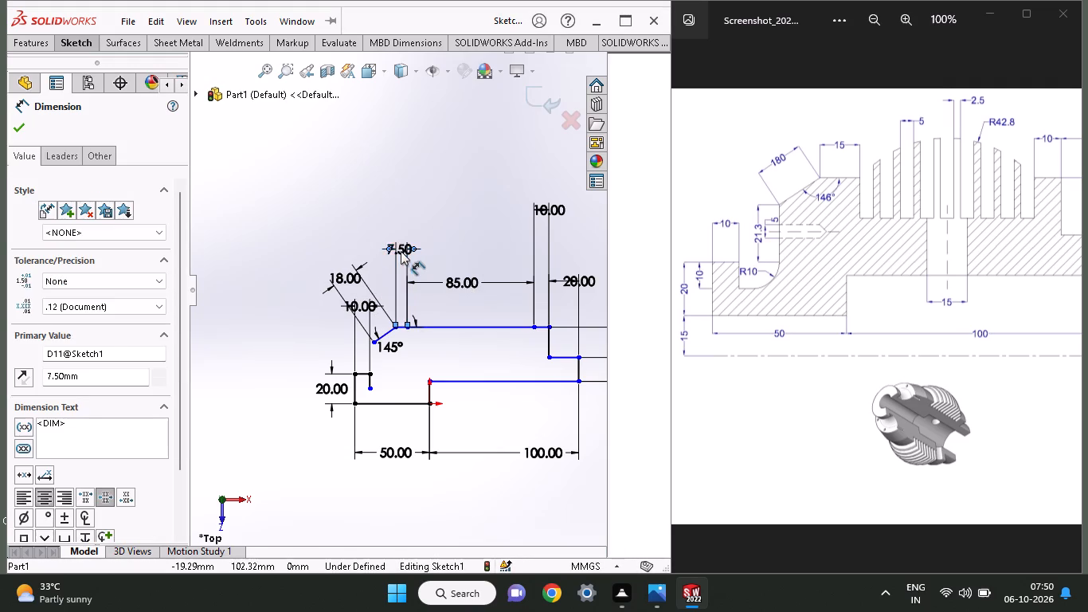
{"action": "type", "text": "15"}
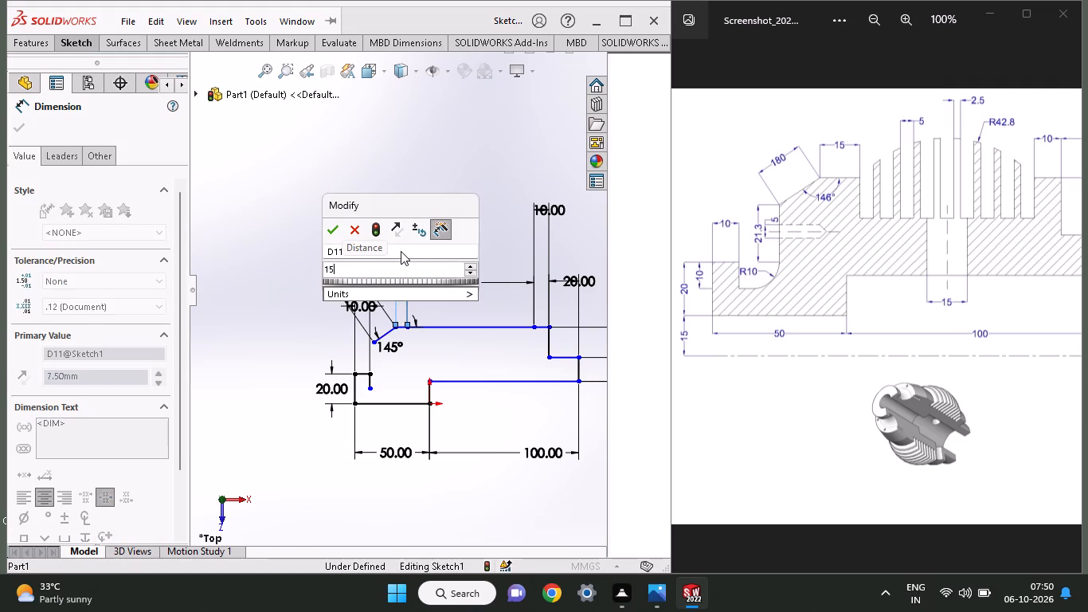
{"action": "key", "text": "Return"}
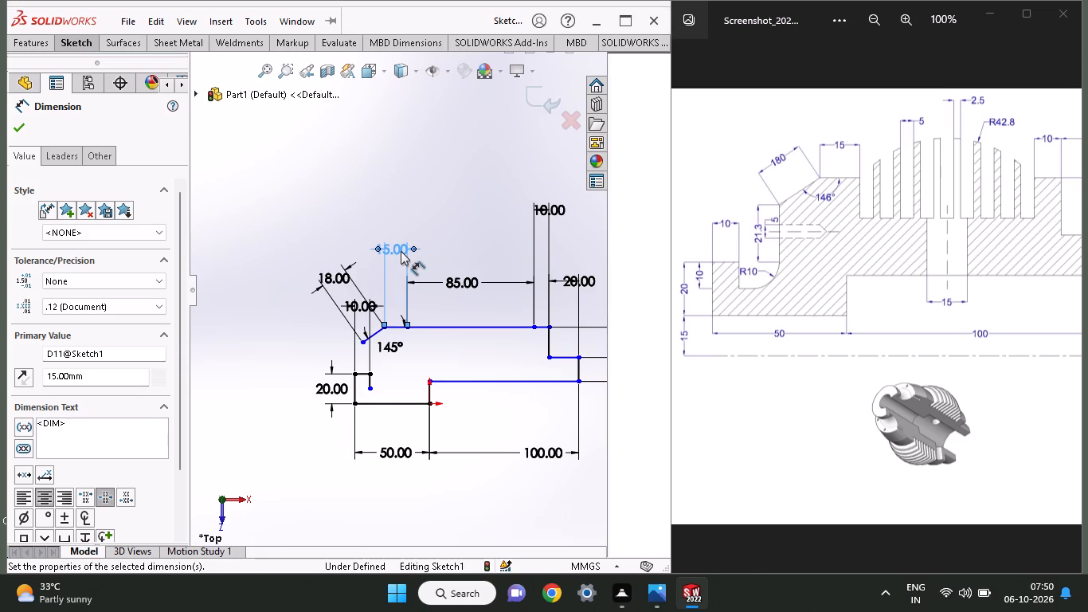
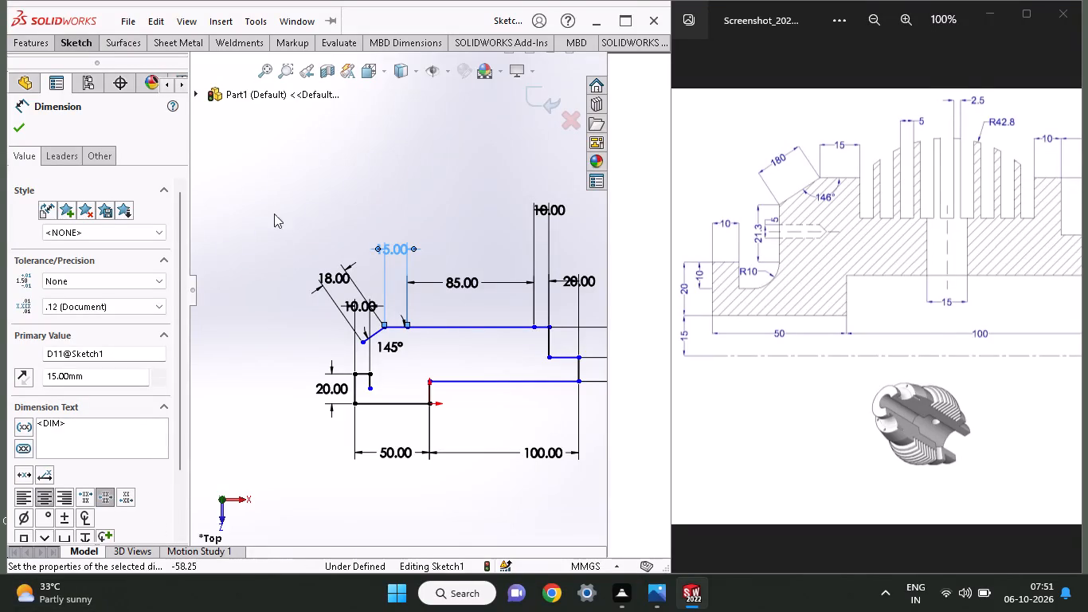
Delete all lines and dimensions of the existing profile from the sketch, leaving only the origin.
{"action": "left_click_drag", "start_coordinate": [948, 275], "coordinate": [858, 328]}
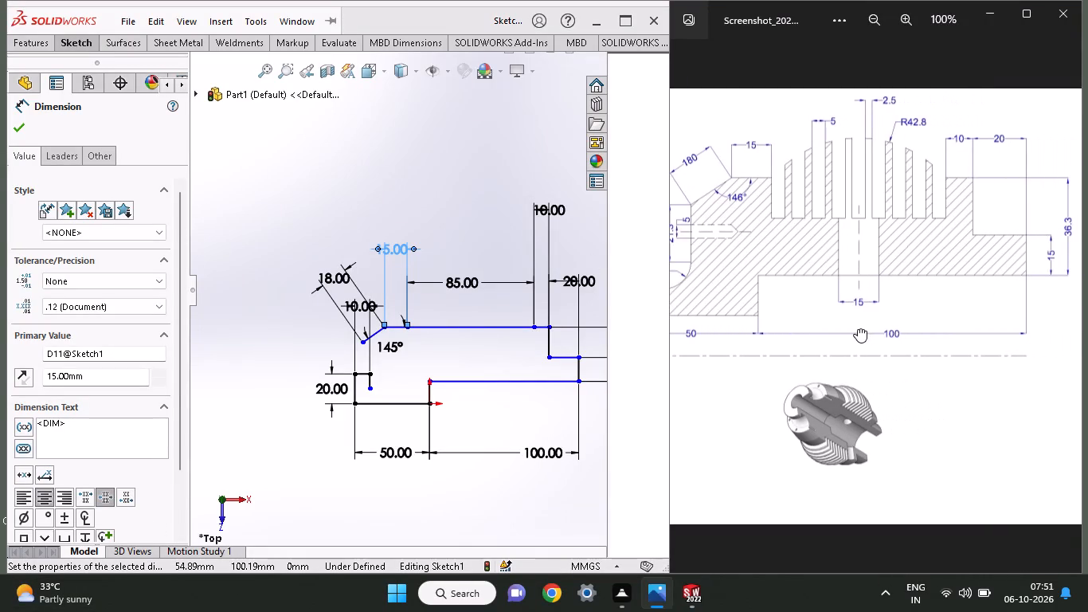
{"action": "left_click_drag", "start_coordinate": [858, 328], "coordinate": [949, 297]}
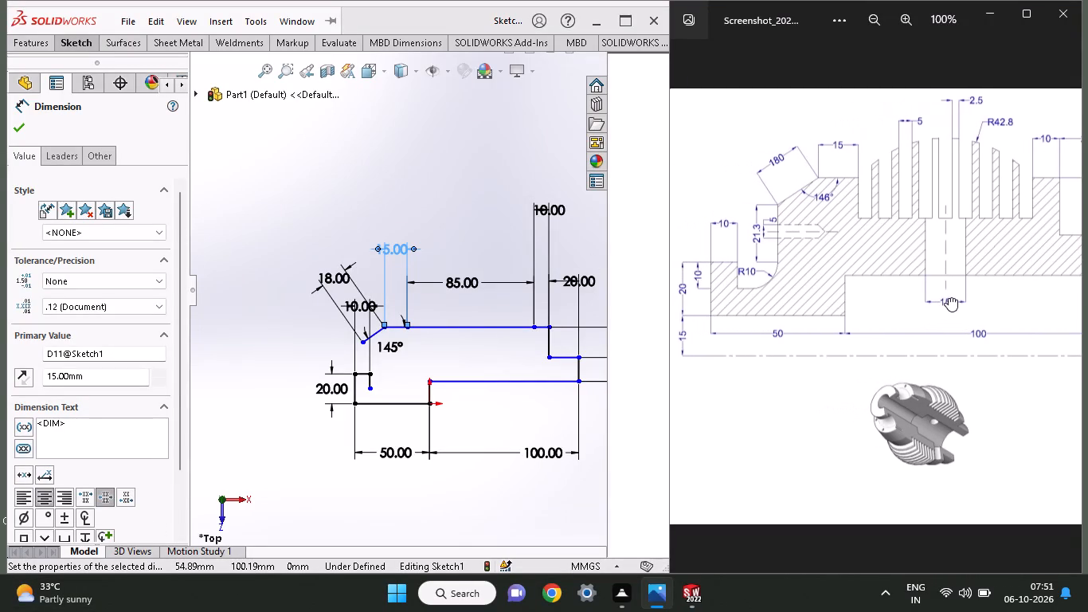
{"action": "left_click_drag", "start_coordinate": [949, 297], "coordinate": [949, 297]}
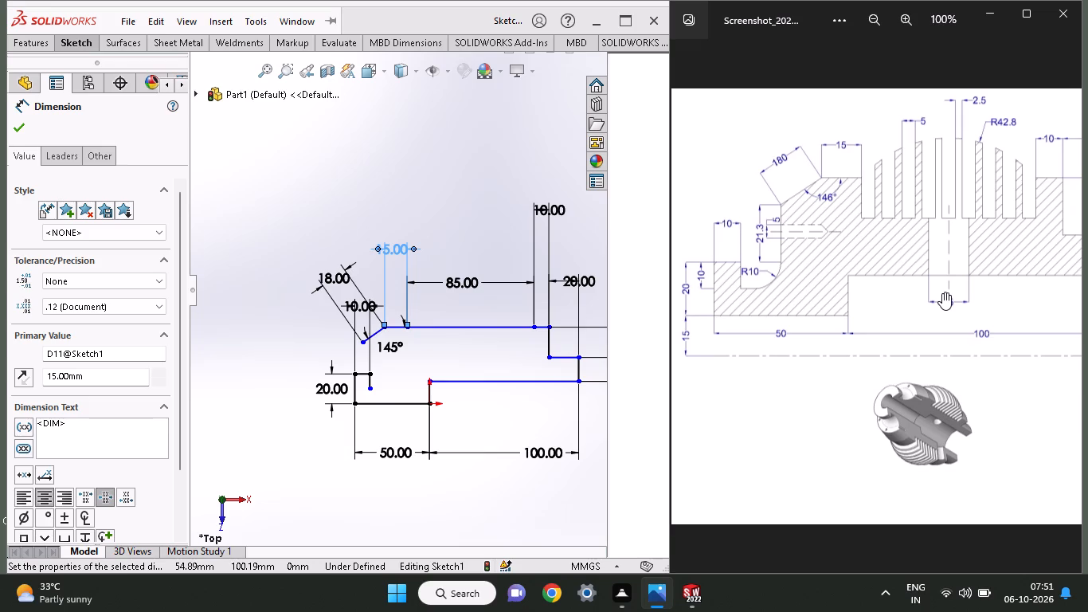
{"action": "left_click_drag", "start_coordinate": [942, 292], "coordinate": [800, 343]}
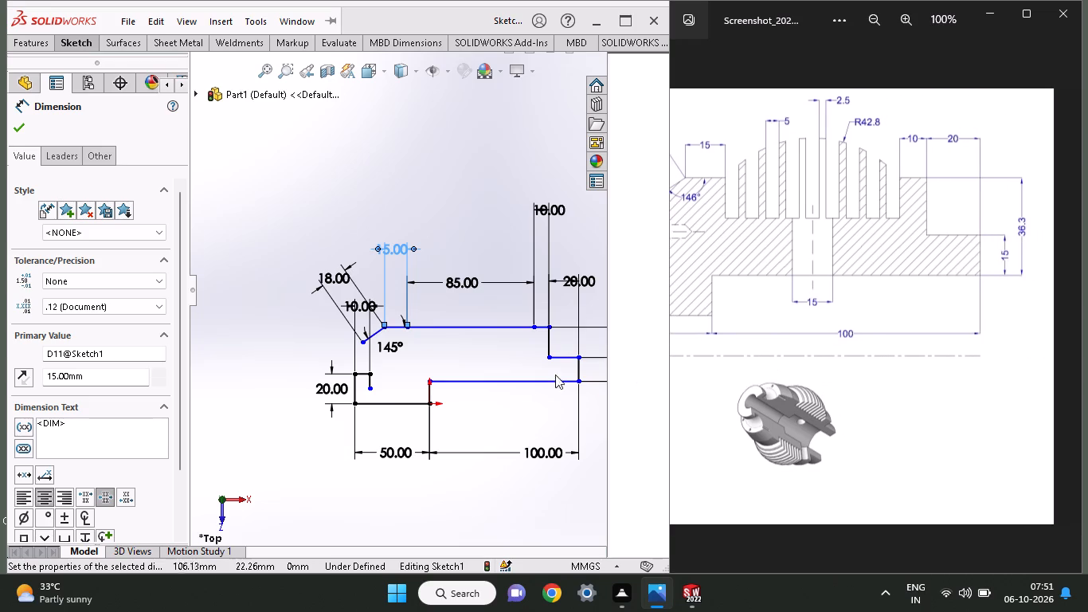
{"action": "left_click", "coordinate": [309, 432]}
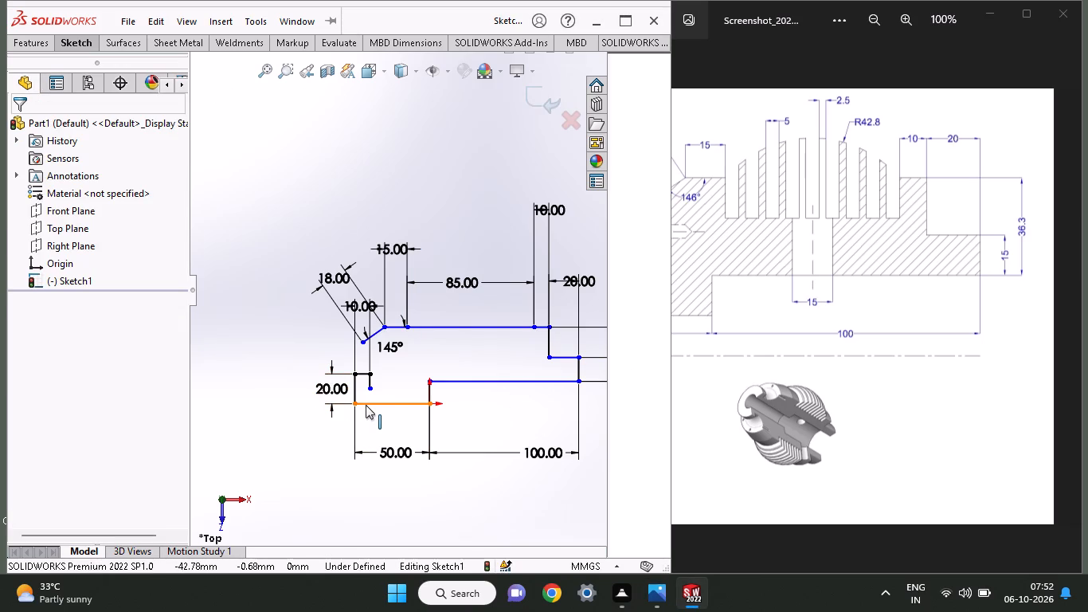
{"action": "left_click_drag", "start_coordinate": [248, 402], "coordinate": [613, 394]}
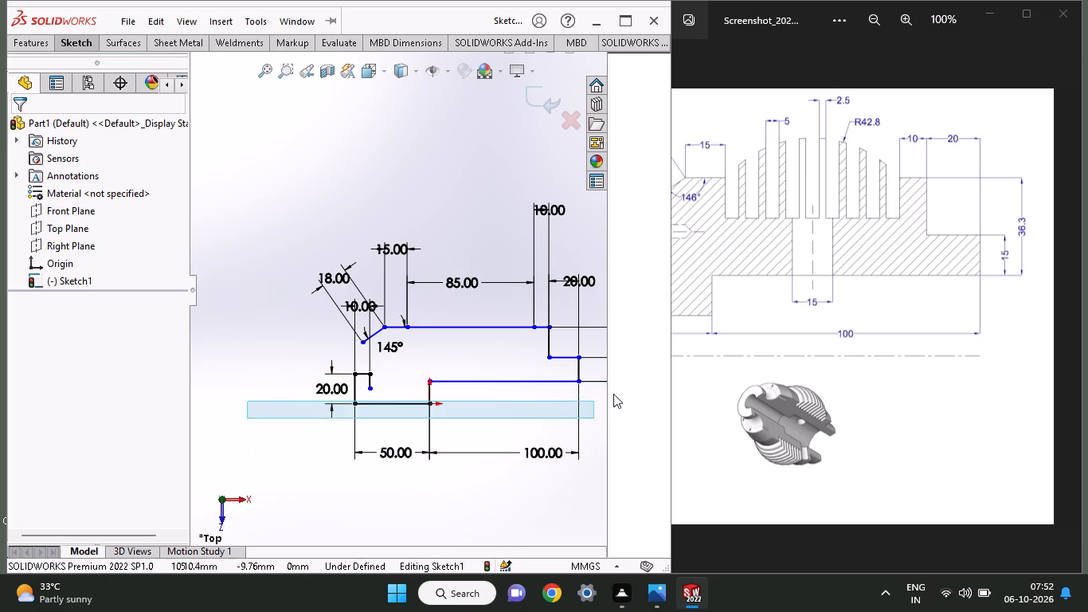
{"action": "left_click_drag", "start_coordinate": [613, 394], "coordinate": [617, 201]}
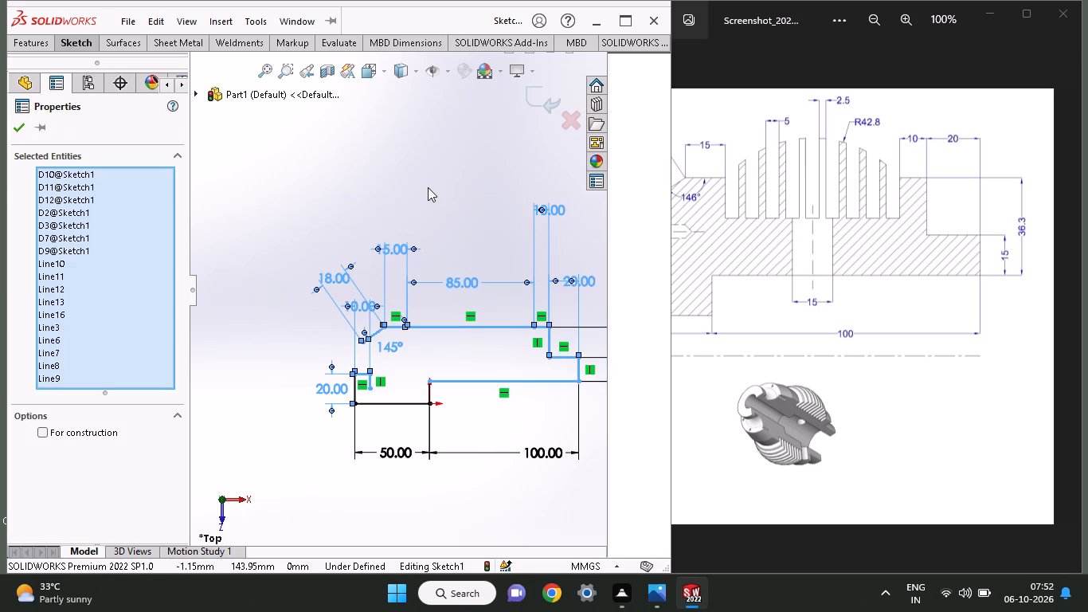
{"action": "right_click", "coordinate": [428, 187]}
{"action": "left_click", "coordinate": [452, 386]}
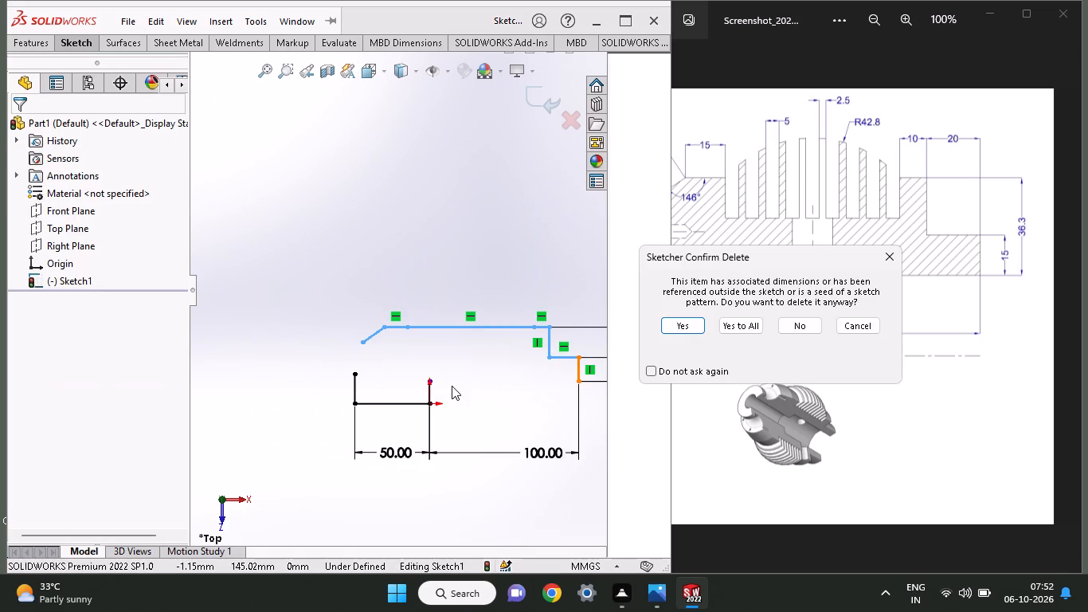
{"action": "left_click", "coordinate": [675, 331]}
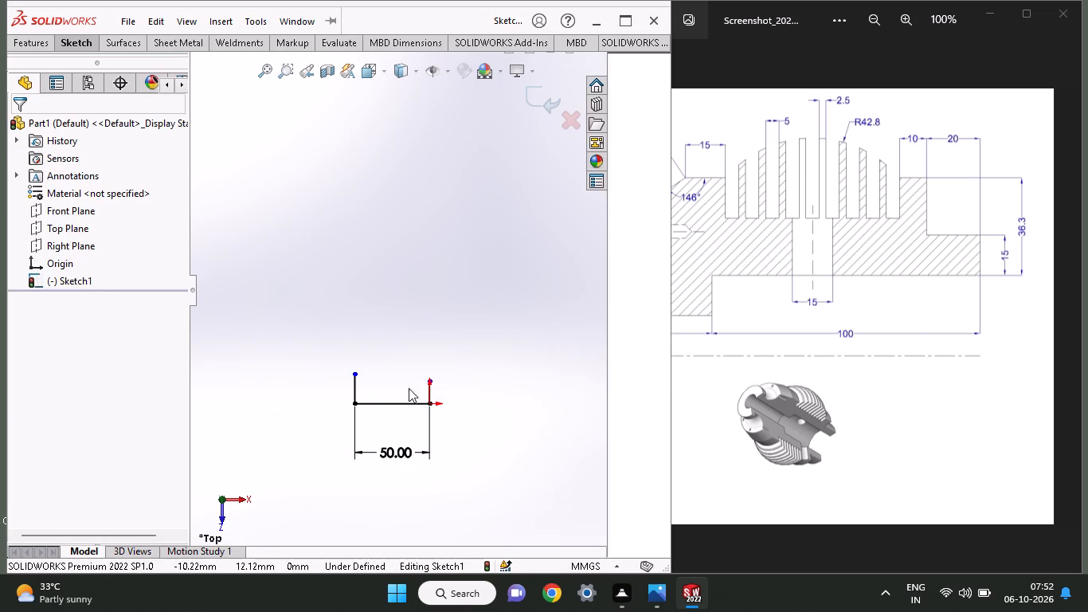
{"action": "left_click_drag", "start_coordinate": [252, 315], "coordinate": [483, 477]}
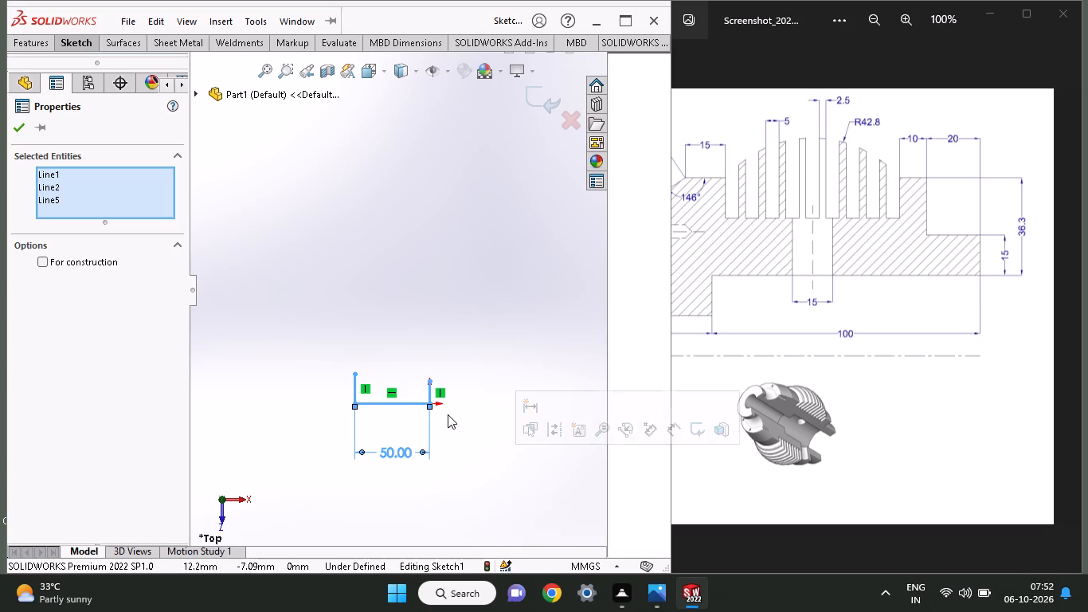
{"action": "right_click", "coordinate": [448, 414]}
{"action": "left_click", "coordinate": [476, 540]}
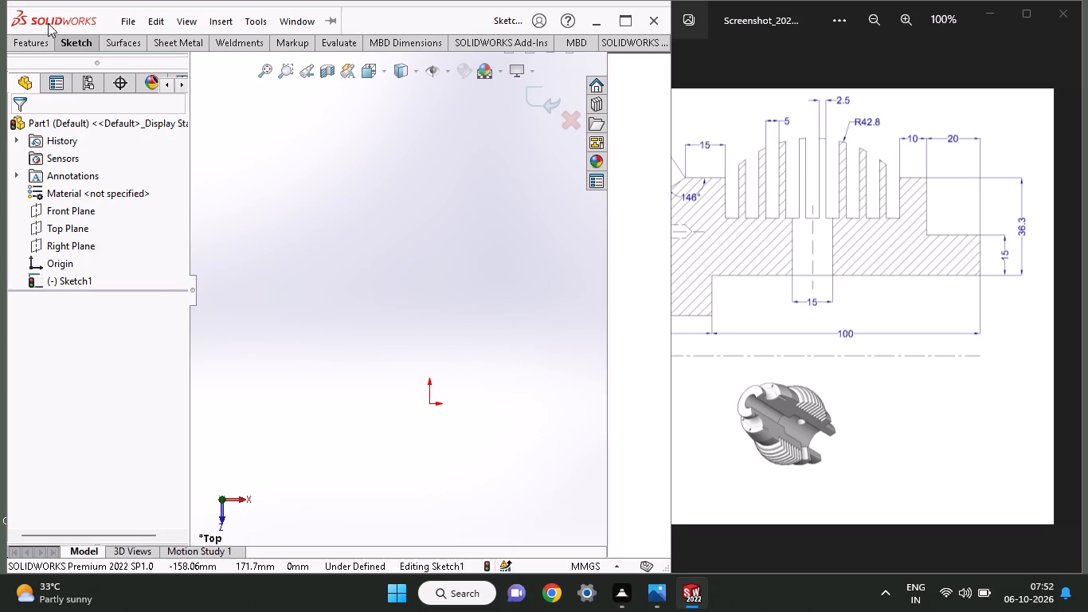
Sketch a vertical line above and to the right of the origin for the profile's right end and dimension it to 15 mm.
{"action": "left_click", "coordinate": [65, 41]}
{"action": "left_click", "coordinate": [107, 60]}
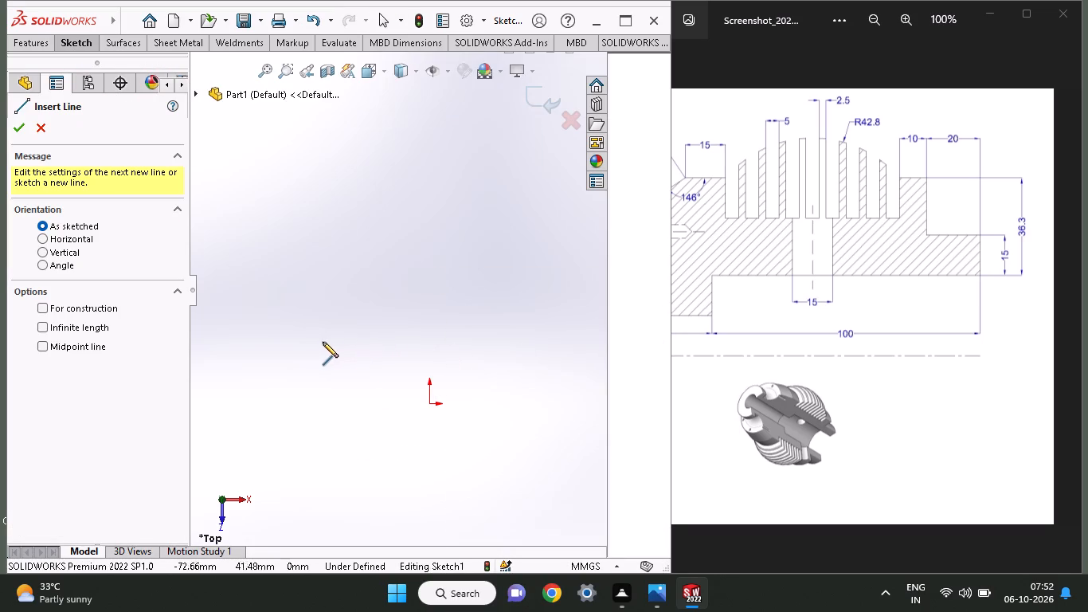
{"action": "left_click", "coordinate": [506, 349]}
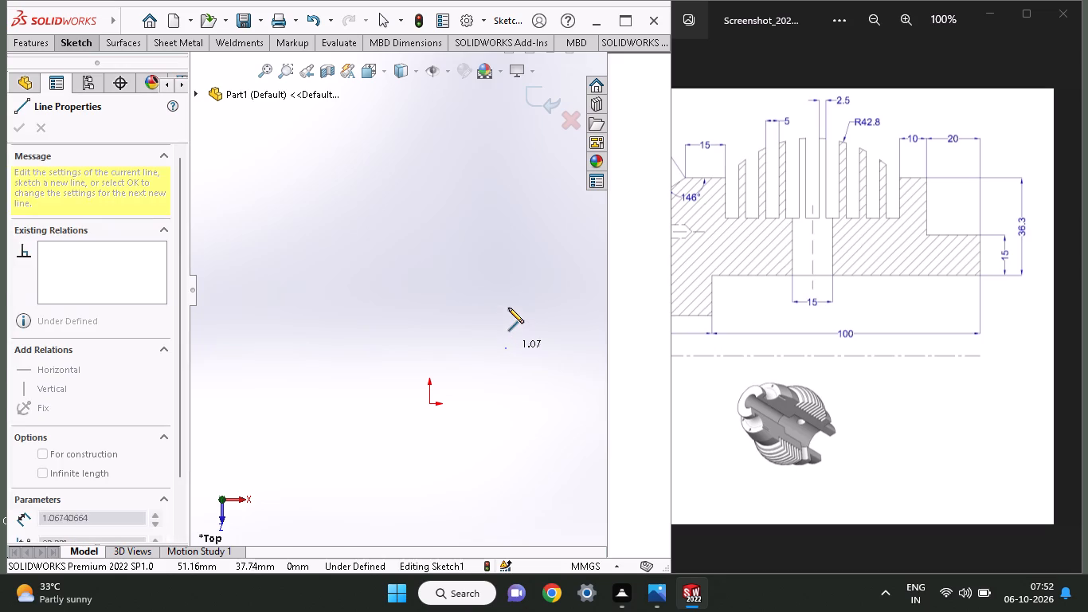
{"action": "left_click", "coordinate": [508, 306]}
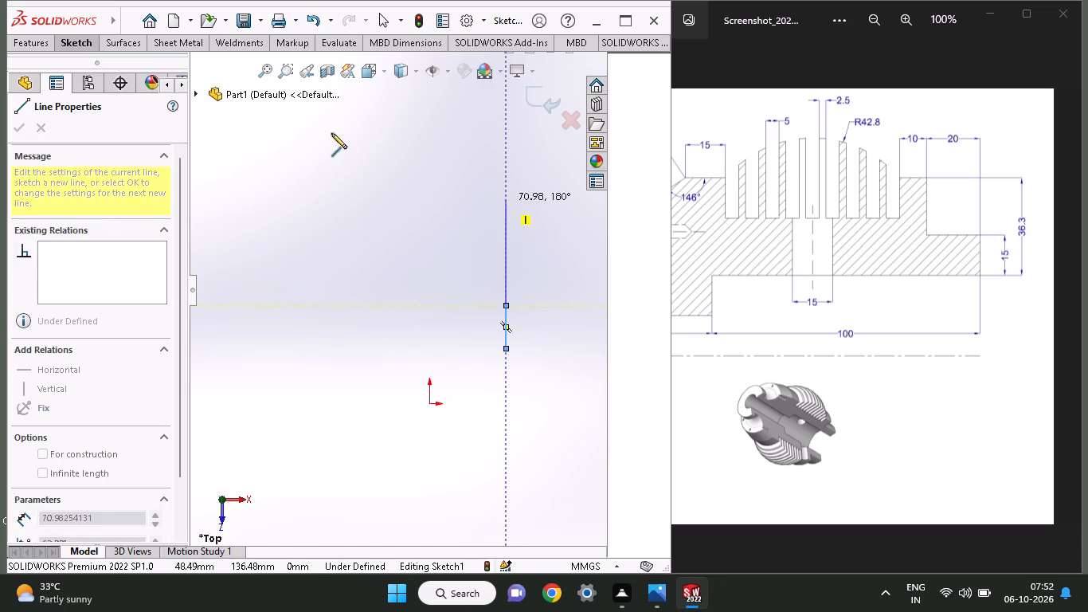
{"action": "left_click", "coordinate": [88, 38]}
{"action": "left_click", "coordinate": [88, 61]}
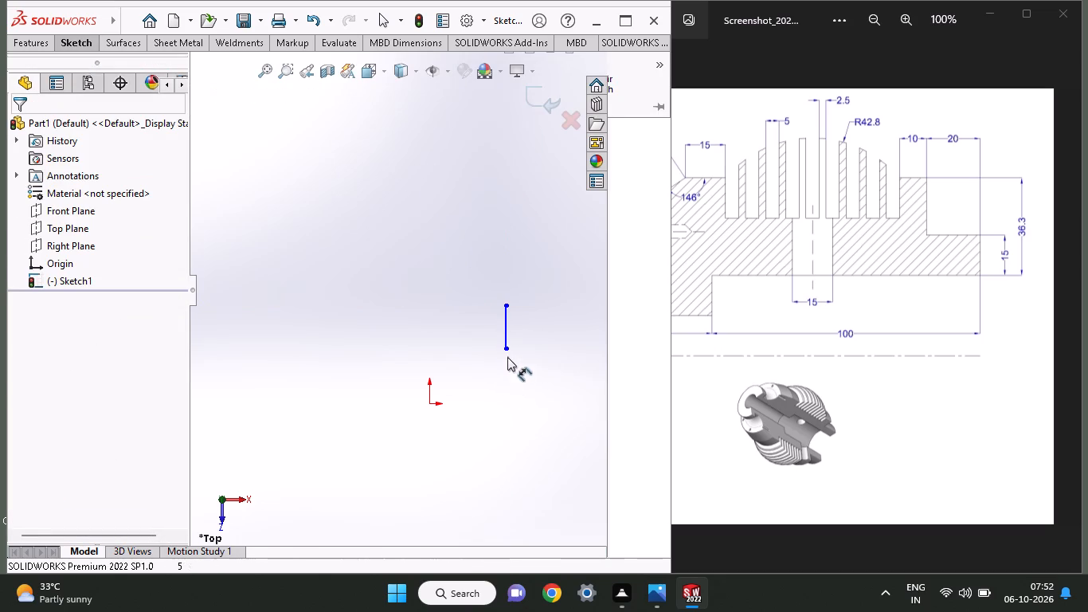
{"action": "left_click", "coordinate": [507, 345]}
{"action": "left_click", "coordinate": [506, 310]}
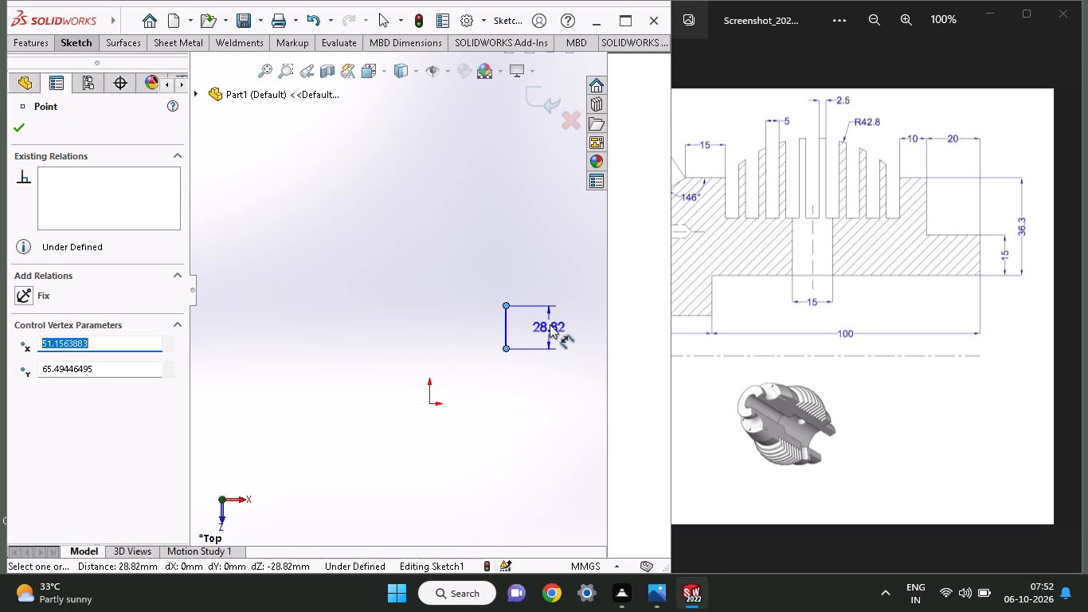
{"action": "left_click", "coordinate": [550, 324]}
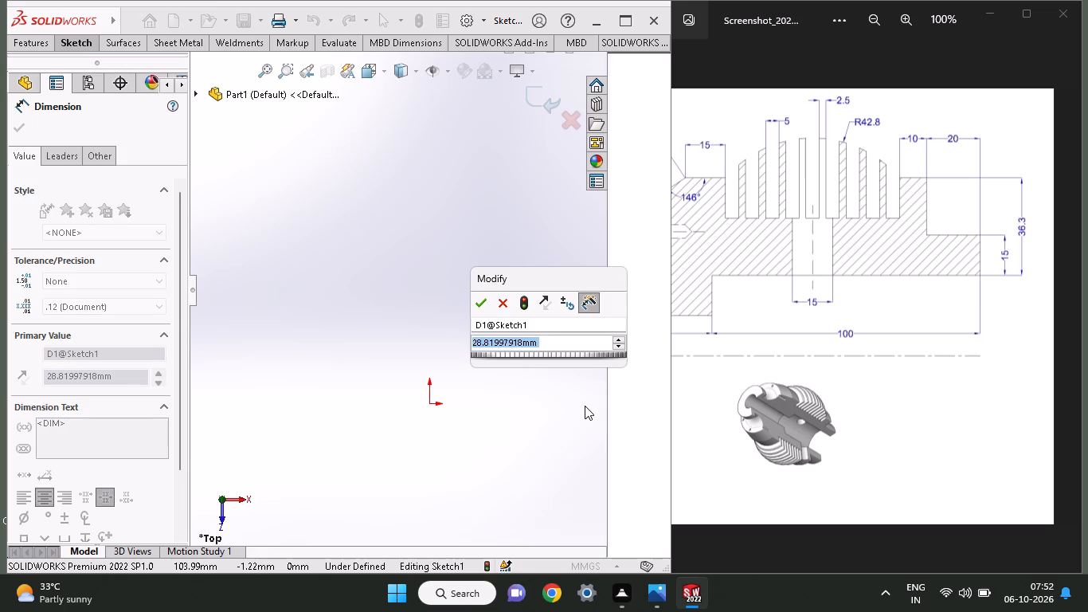
{"action": "type", "text": "15"}
{"action": "key", "text": "Return"}
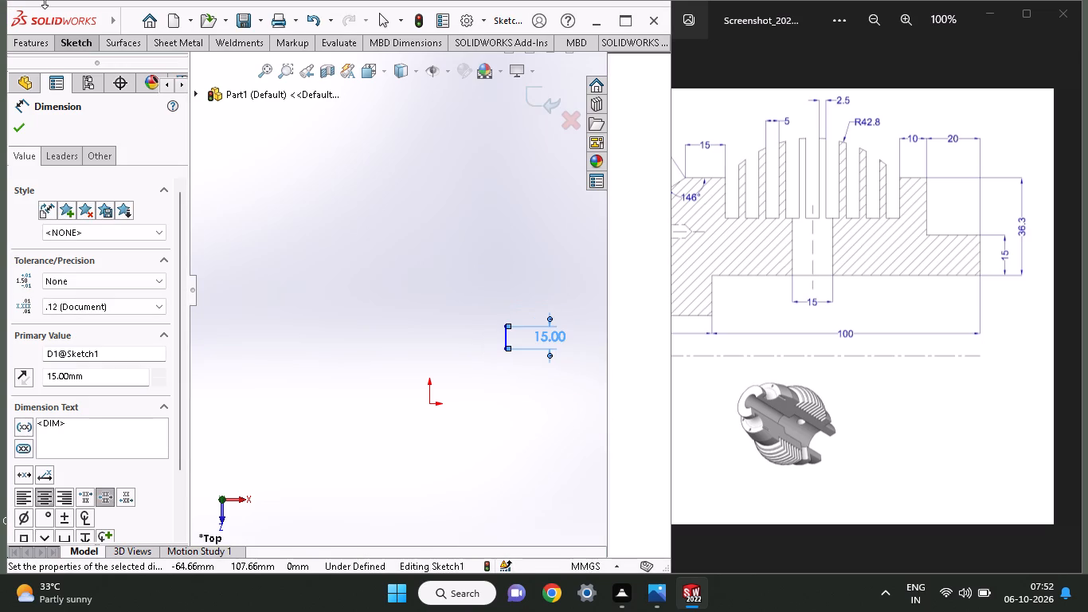
Draw a horizontal line leftward from the upper end of the 15 mm line and dimension it to 20 mm.
{"action": "left_click", "coordinate": [66, 41]}
{"action": "left_click", "coordinate": [106, 57]}
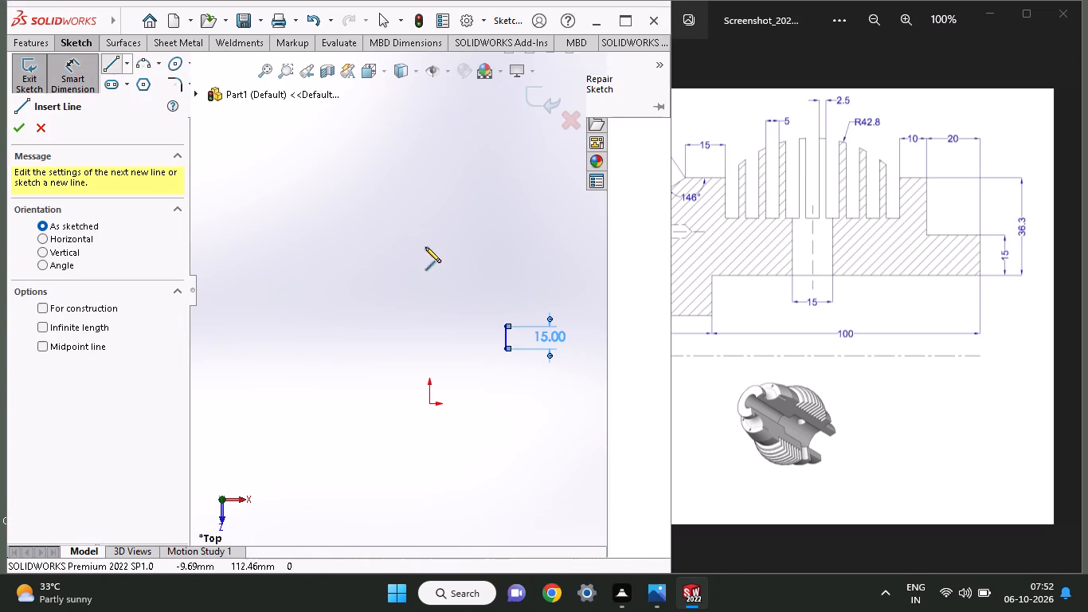
{"action": "left_click", "coordinate": [506, 327]}
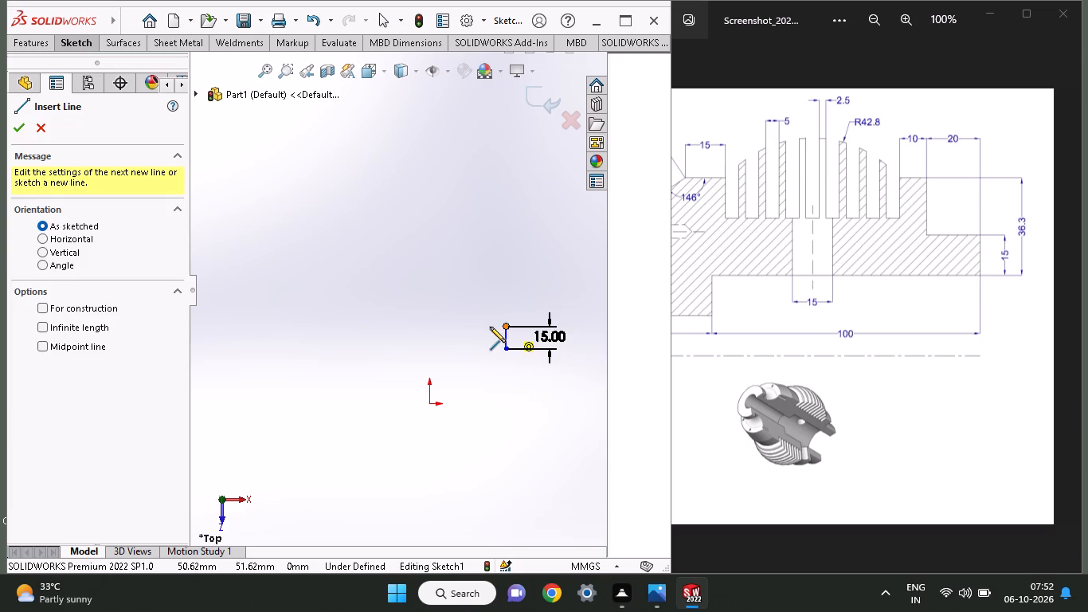
{"action": "left_click", "coordinate": [470, 328]}
{"action": "right_click", "coordinate": [463, 277]}
{"action": "left_click", "coordinate": [473, 280]}
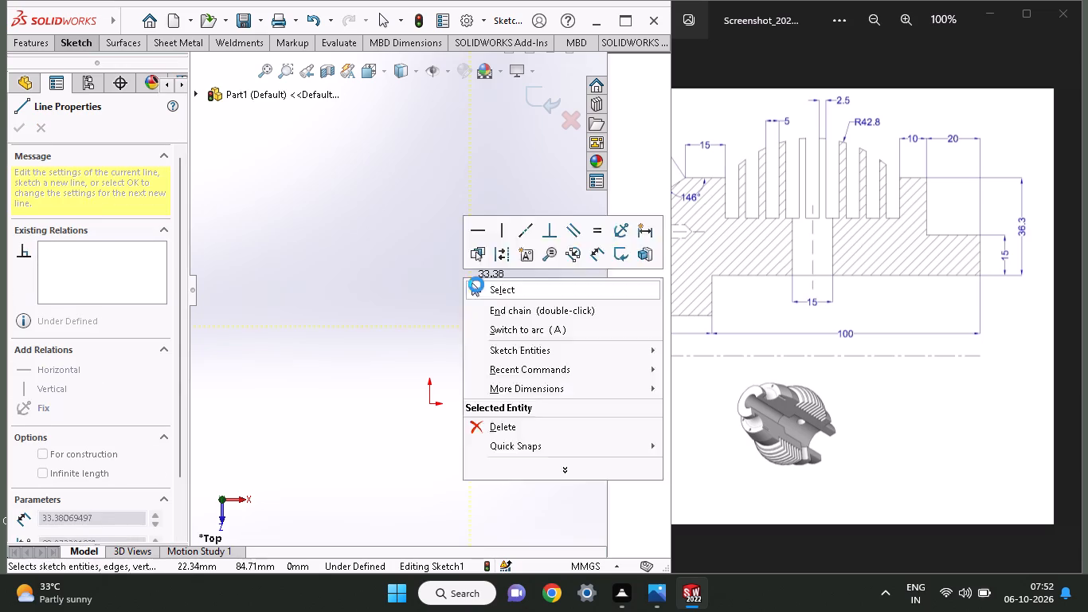
{"action": "left_click", "coordinate": [71, 41]}
{"action": "left_click", "coordinate": [71, 52]}
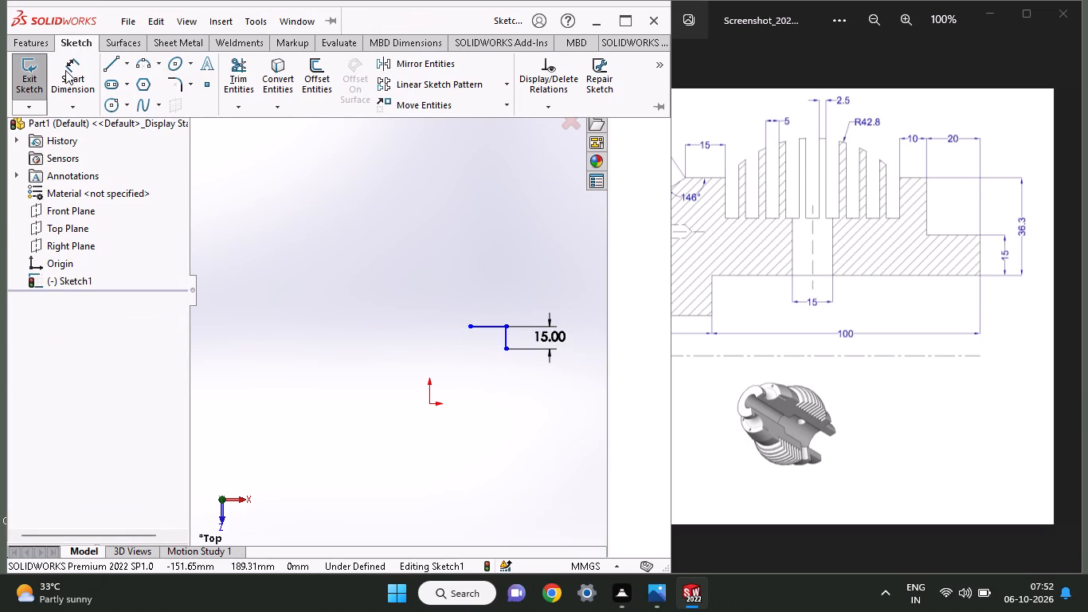
{"action": "left_click", "coordinate": [65, 70]}
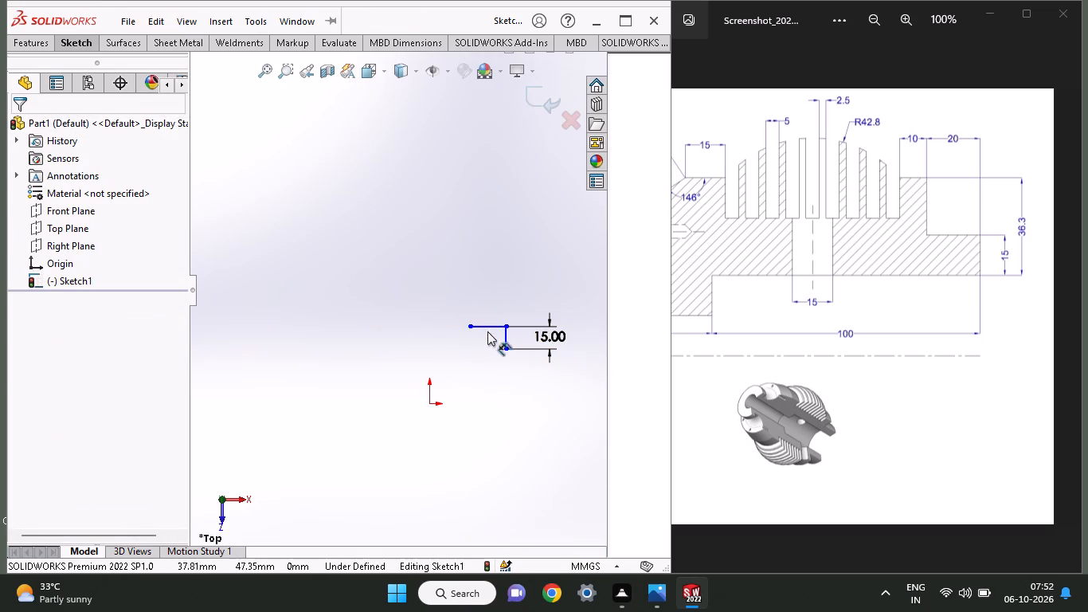
{"action": "left_click", "coordinate": [487, 331]}
{"action": "left_click", "coordinate": [500, 279]}
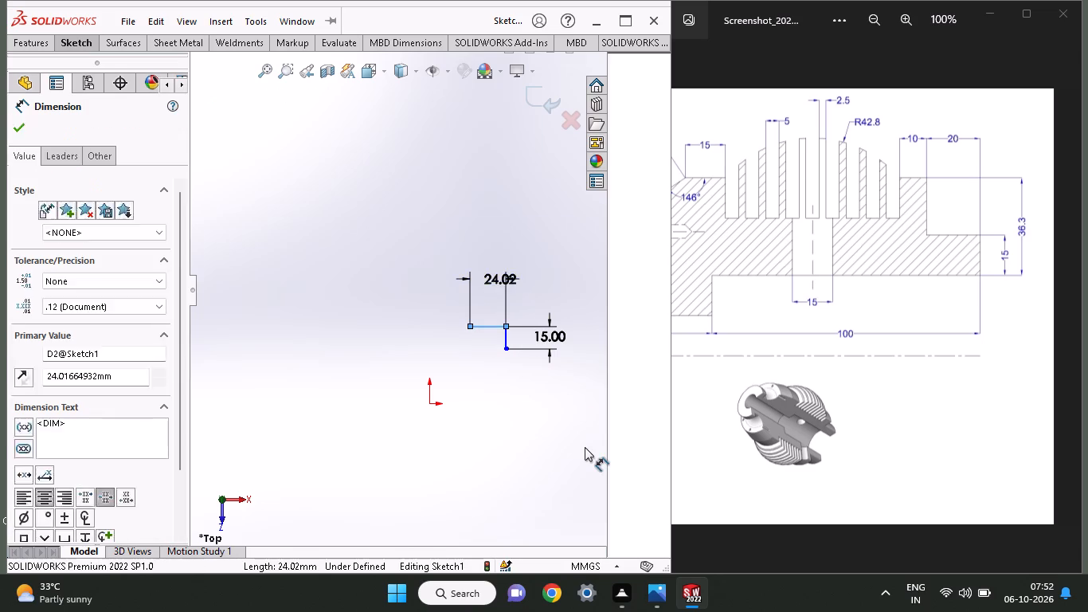
{"action": "type", "text": "20"}
{"action": "key", "text": "Return"}
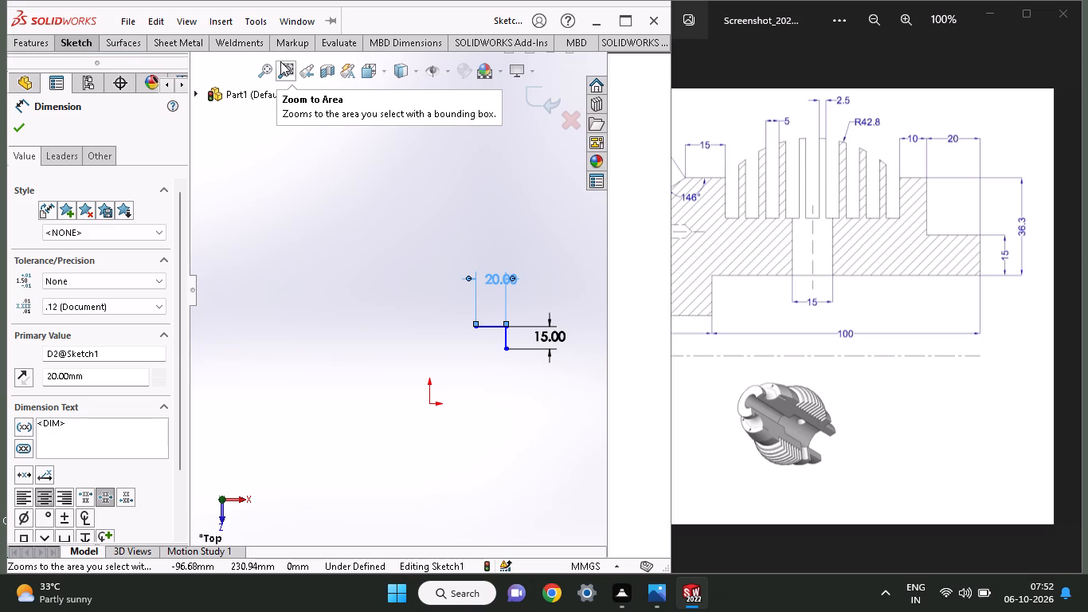
Draw a vertical line upward from the left end of the 20 mm line and dimension it as 36.3-15, giving 21.3 mm.
{"action": "left_click", "coordinate": [57, 37]}
{"action": "left_click", "coordinate": [106, 65]}
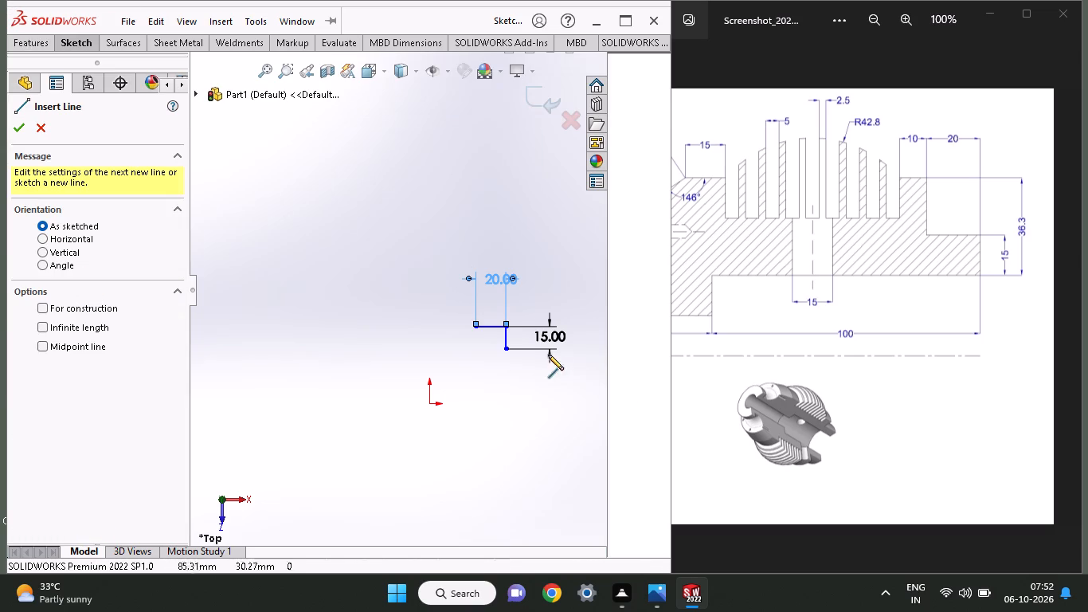
{"action": "left_click", "coordinate": [479, 327]}
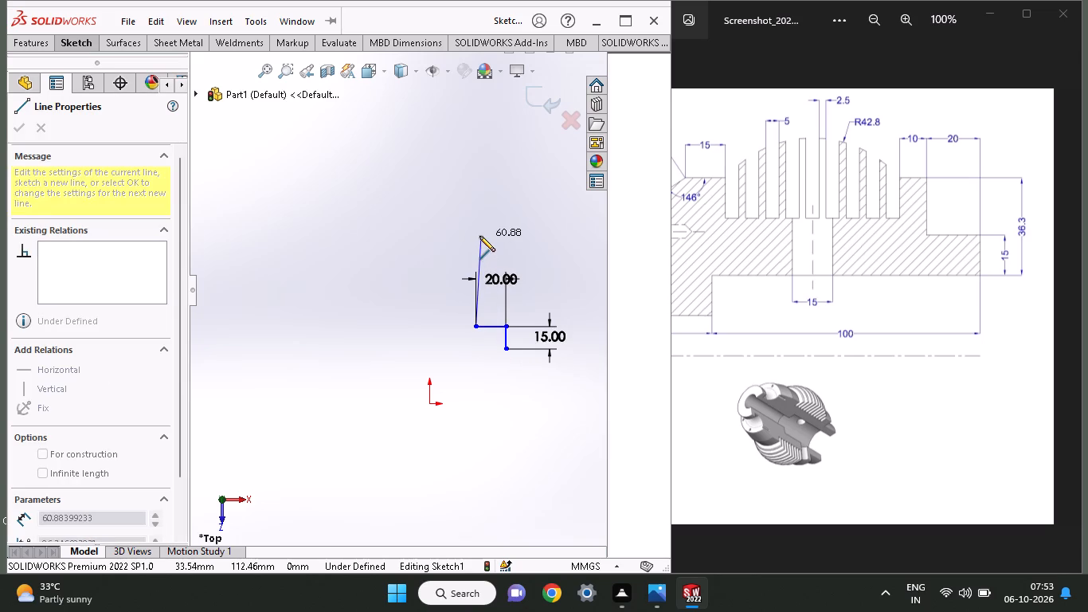
{"action": "left_click", "coordinate": [479, 236]}
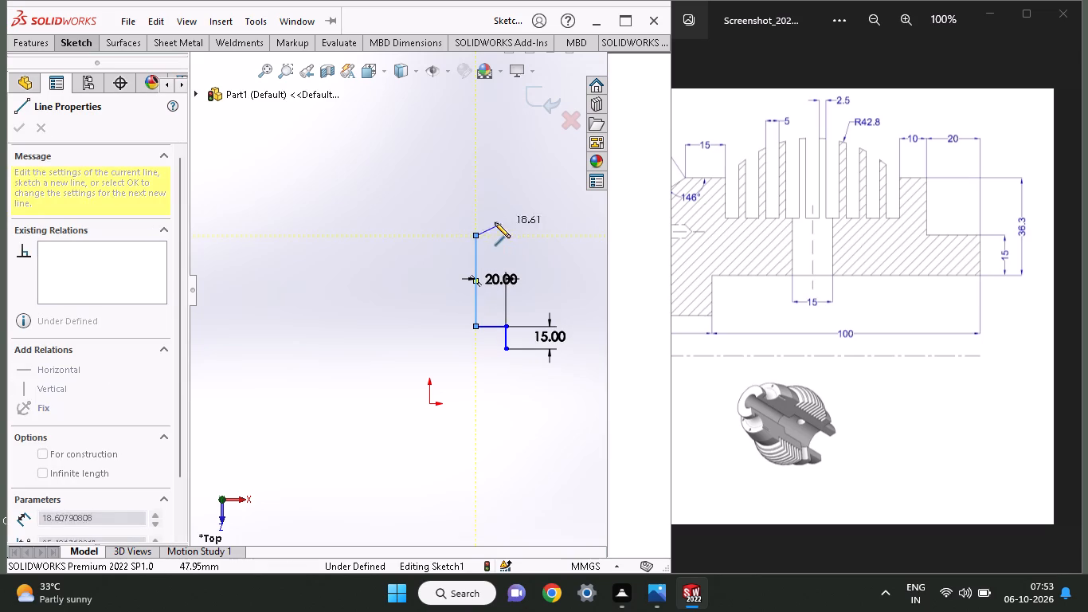
{"action": "left_click", "coordinate": [79, 48]}
{"action": "left_click", "coordinate": [79, 70]}
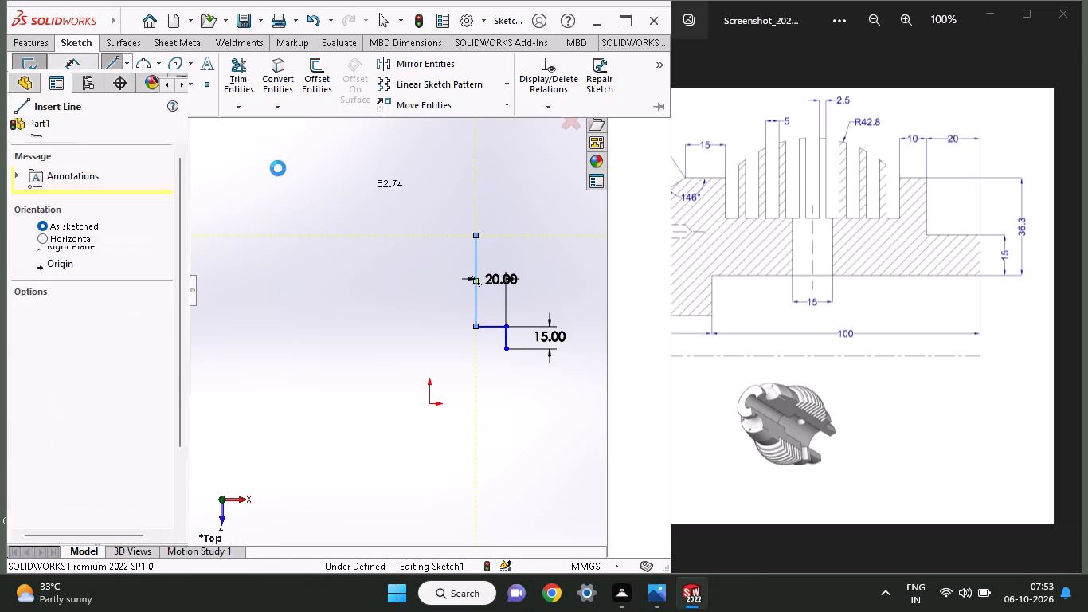
{"action": "left_click", "coordinate": [479, 257]}
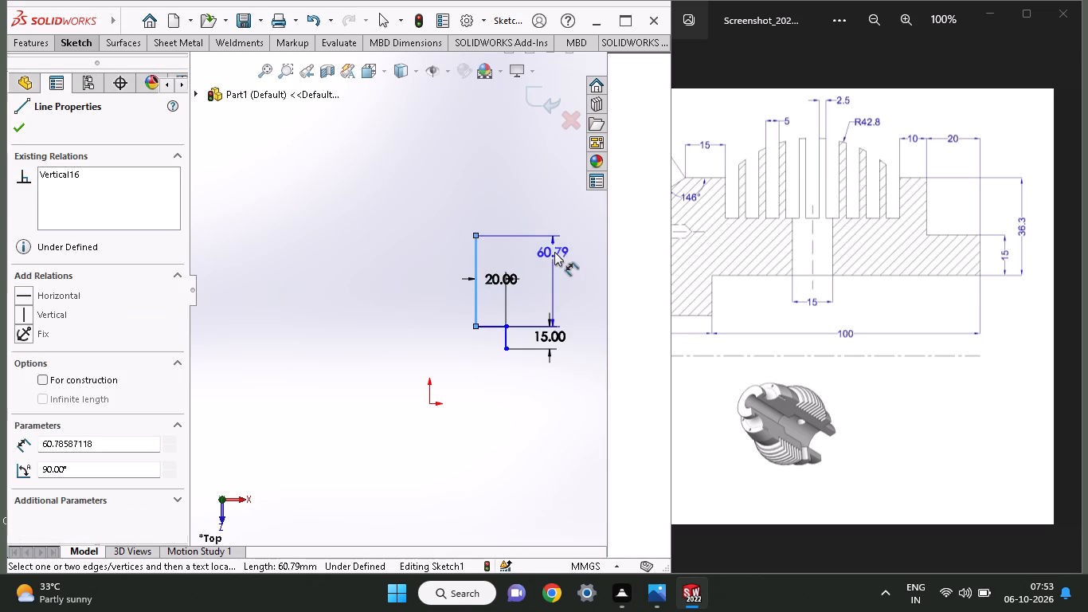
{"action": "left_click", "coordinate": [574, 271]}
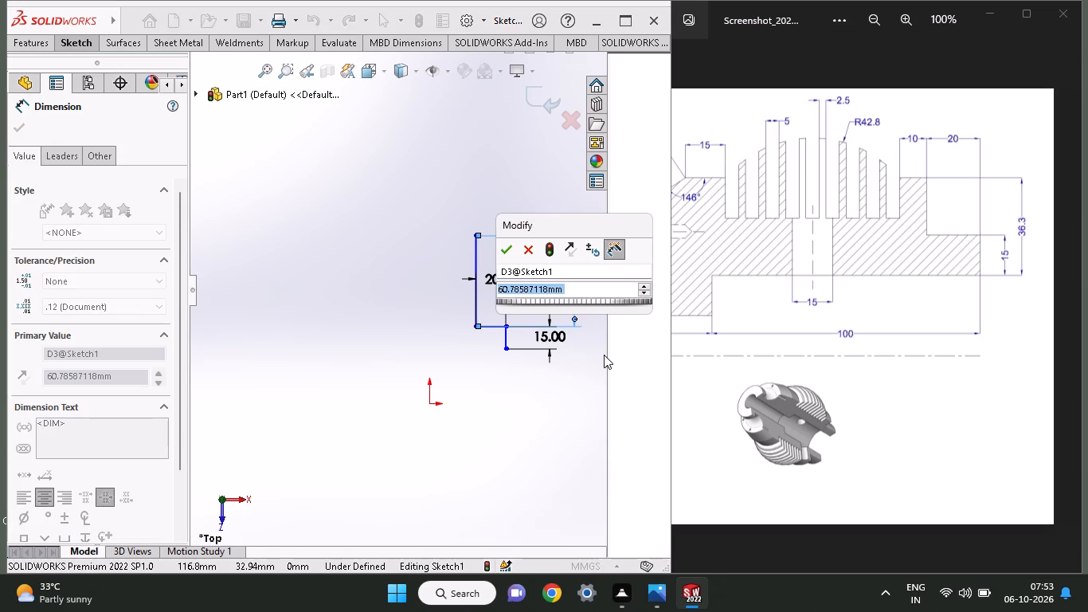
{"action": "type", "text": "36.6"}
{"action": "key", "text": "BackSpace"}
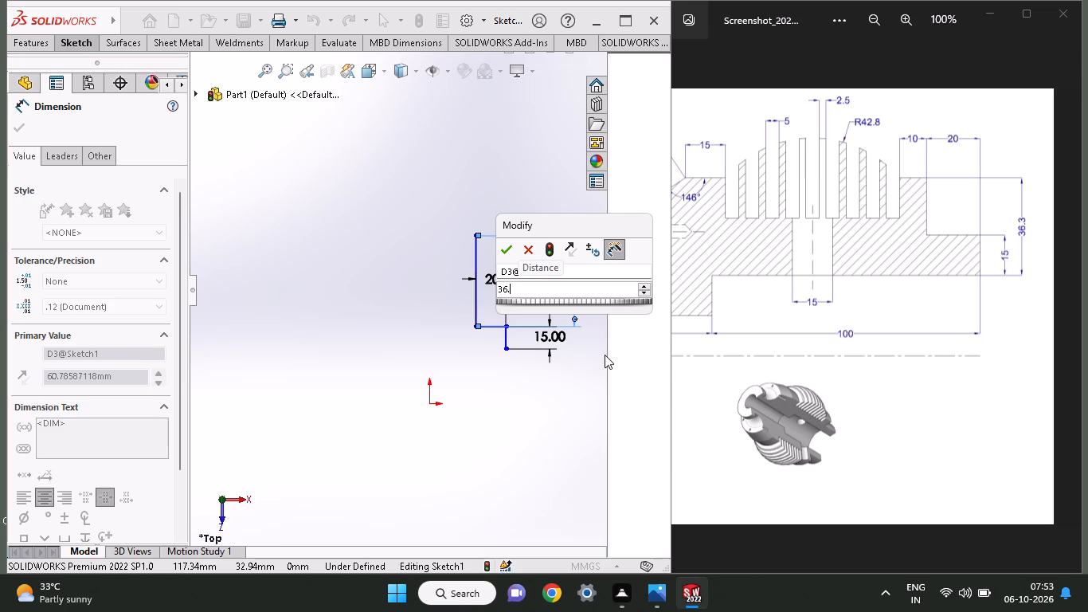
{"action": "key", "text": "3"}
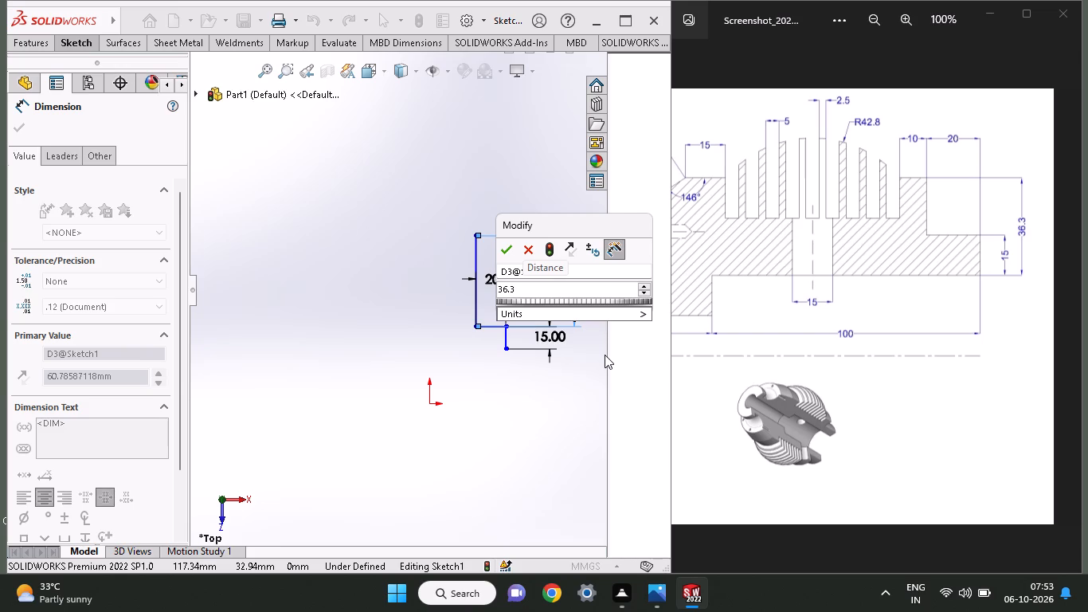
{"action": "key", "text": "minus"}
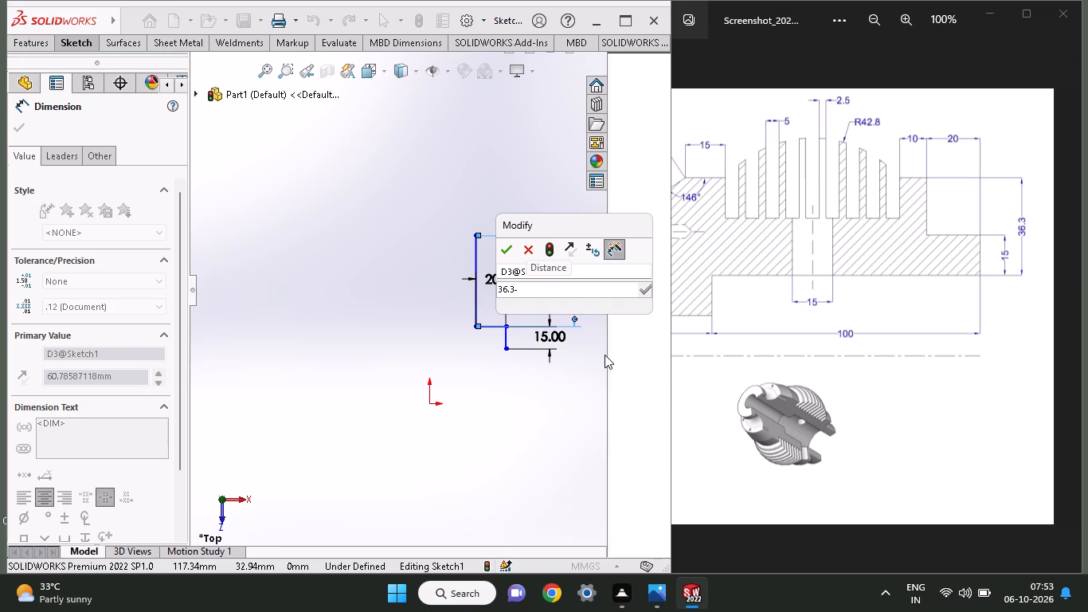
{"action": "type", "text": "15"}
{"action": "key", "text": "Return"}
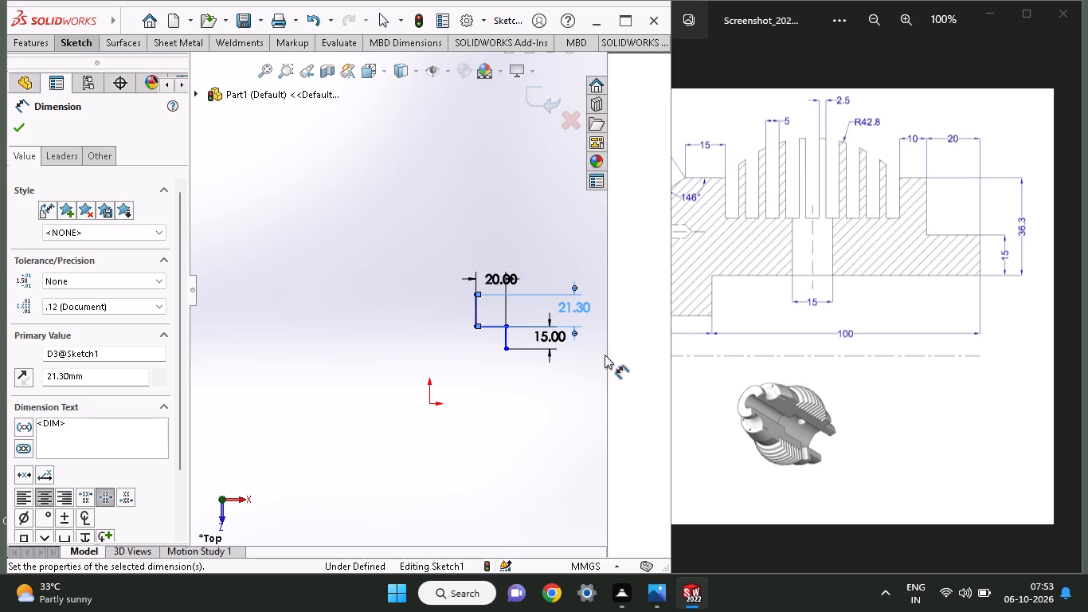
Draw a horizontal line leftward from the upper end of the 21.3 mm line and dimension it to 10 mm.
{"action": "left_click", "coordinate": [80, 43]}
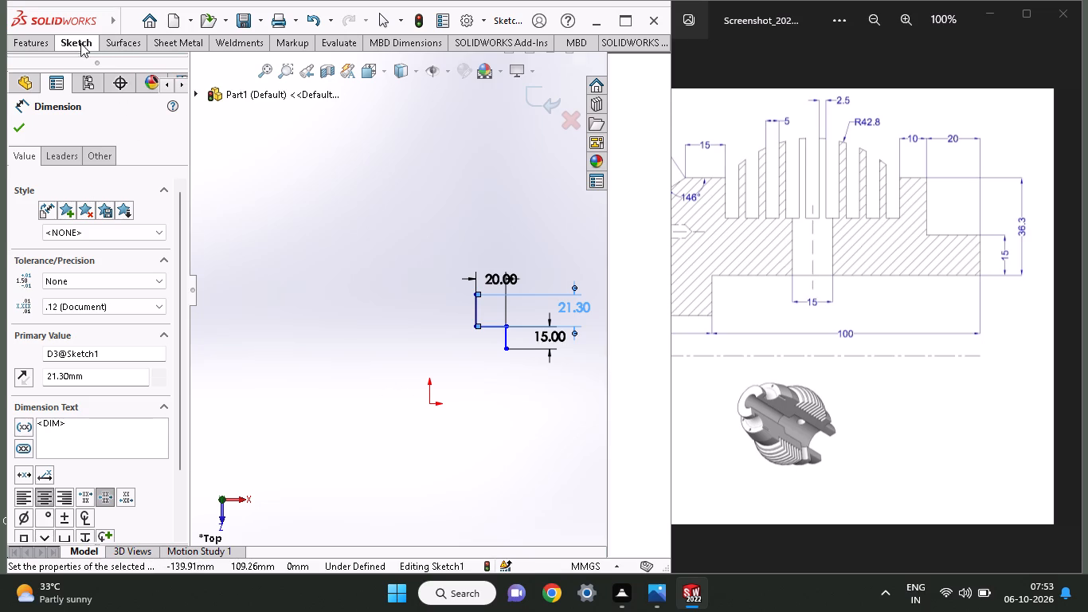
{"action": "left_click", "coordinate": [117, 69]}
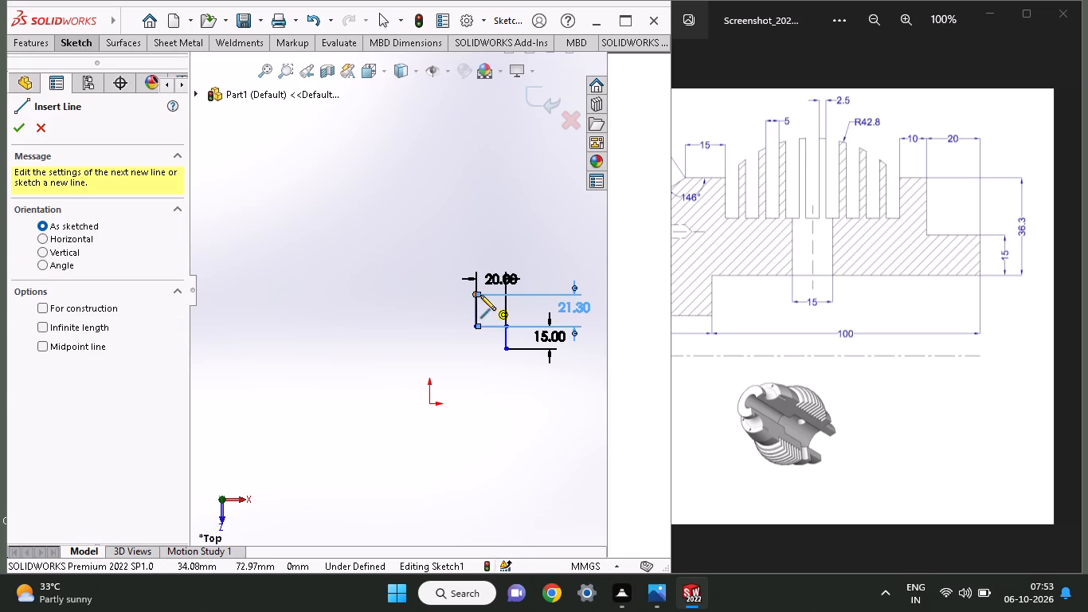
{"action": "left_click", "coordinate": [480, 295]}
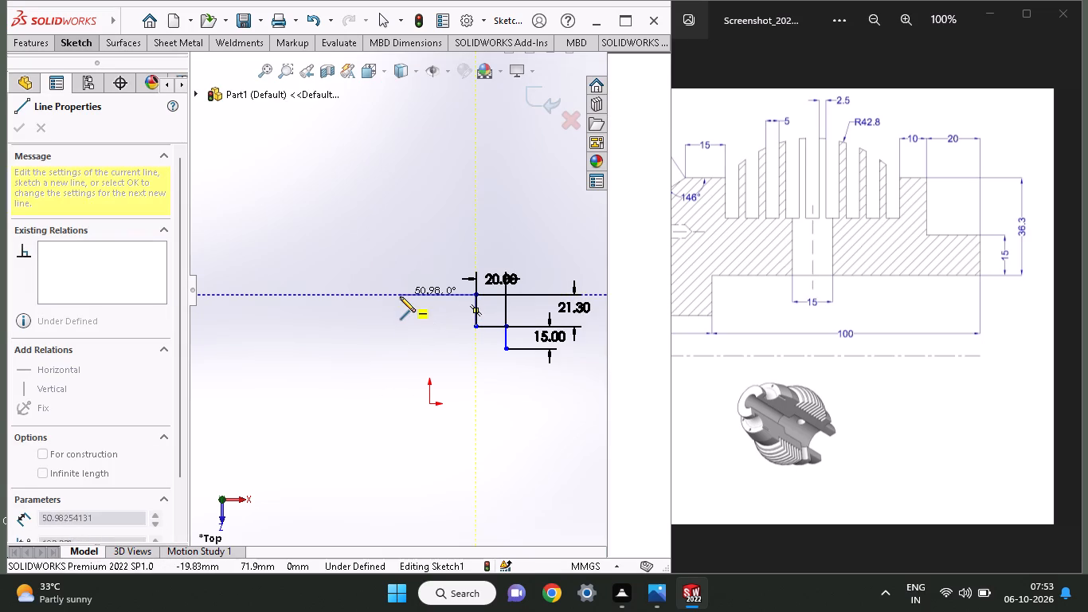
{"action": "left_click", "coordinate": [400, 296]}
{"action": "right_click", "coordinate": [389, 227]}
{"action": "left_click", "coordinate": [397, 242]}
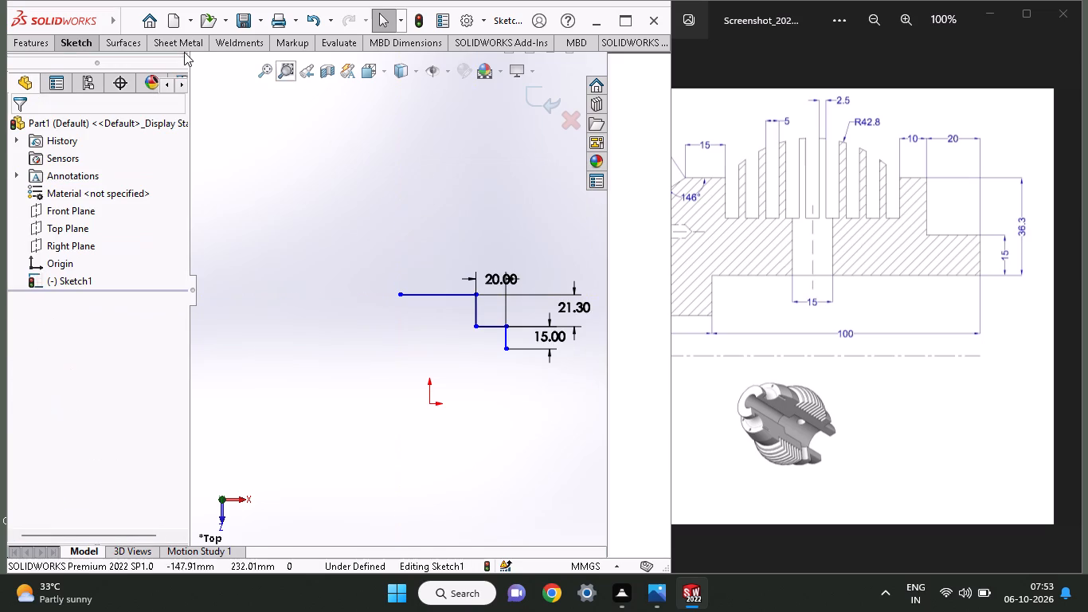
{"action": "left_click", "coordinate": [56, 42]}
{"action": "left_click", "coordinate": [88, 84]}
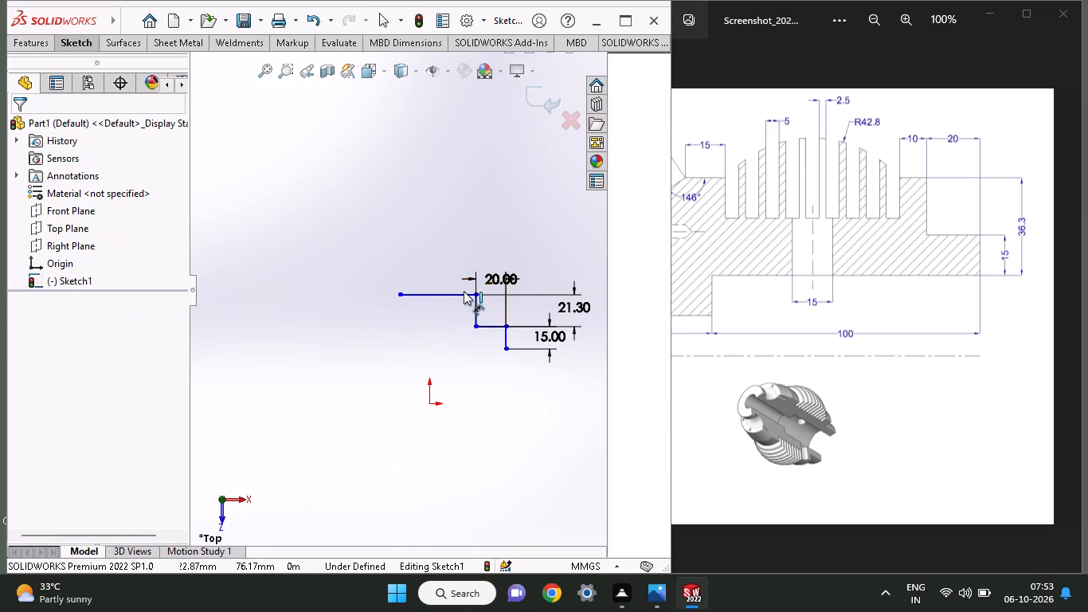
{"action": "left_click", "coordinate": [463, 291]}
{"action": "left_click", "coordinate": [467, 212]}
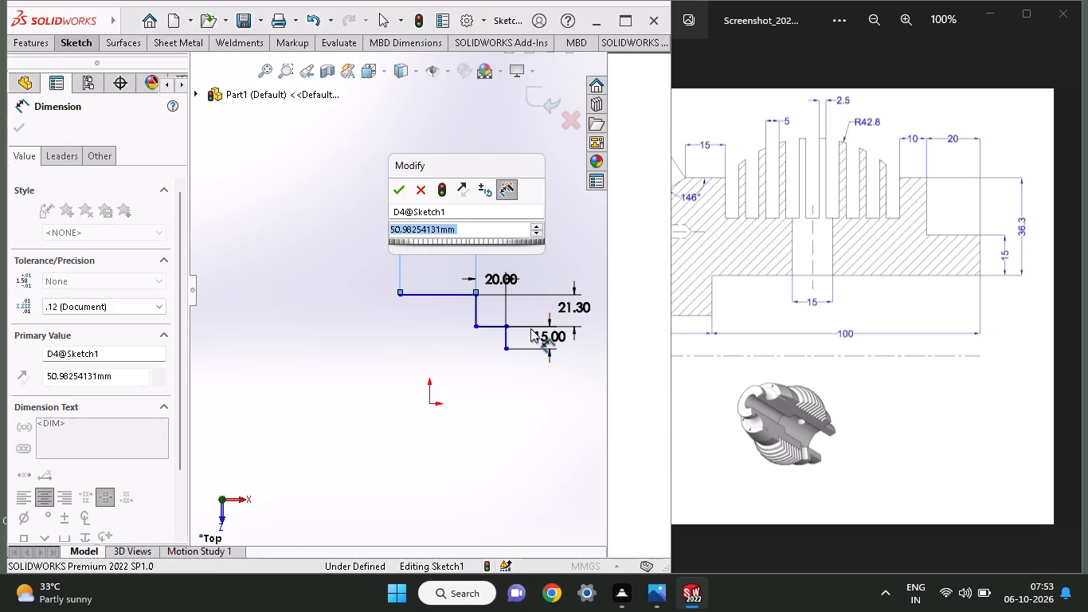
{"action": "type", "text": "10"}
{"action": "key", "text": "Return"}
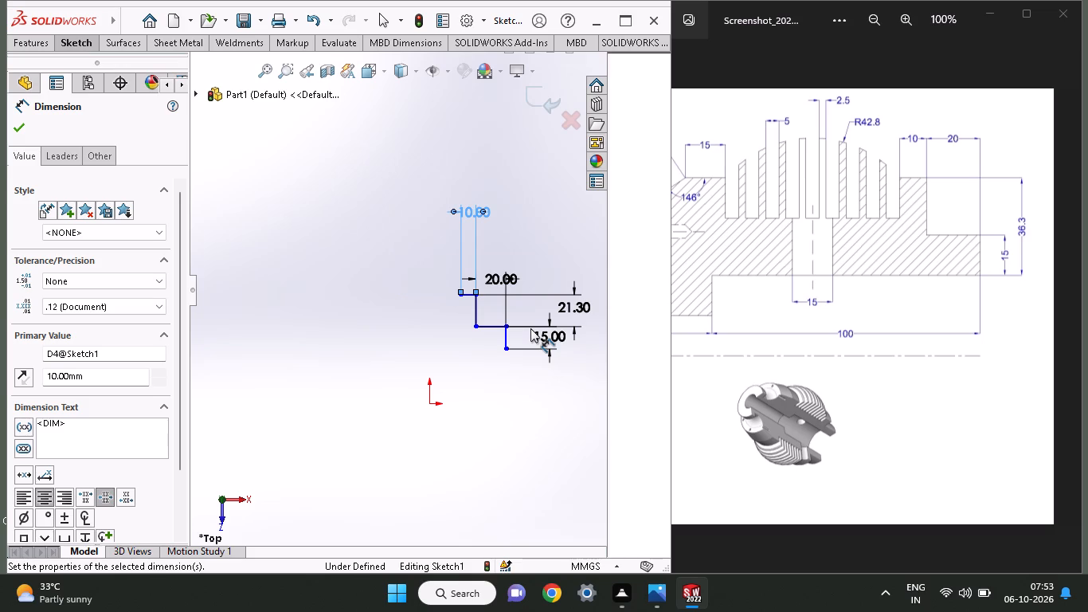
Draw a horizontal line leftward from the lower end of the 15 mm line and dimension its endpoints 100 mm apart.
{"action": "left_click", "coordinate": [61, 55]}
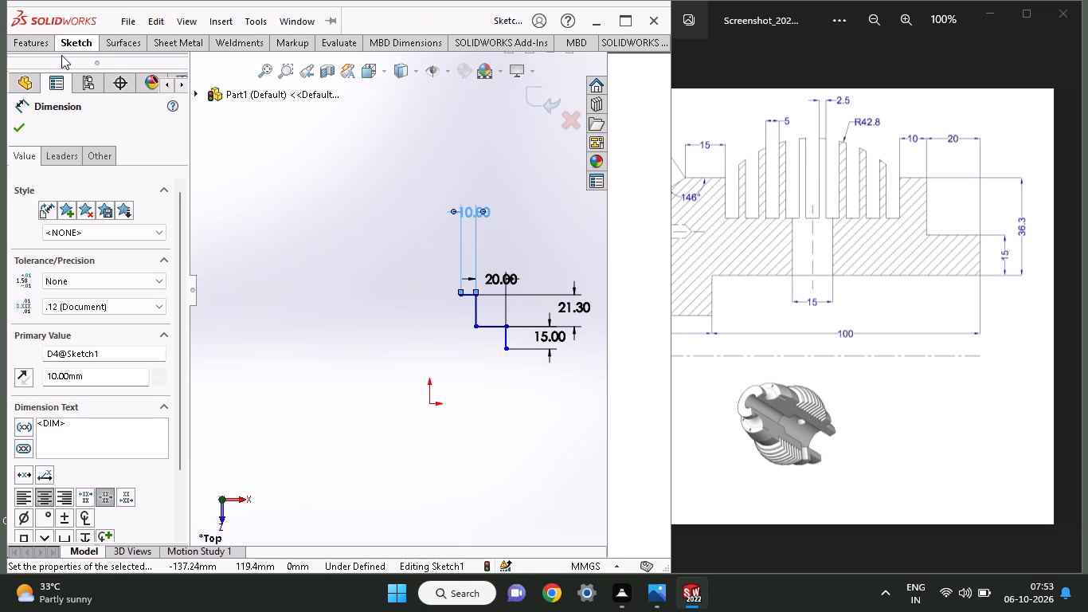
{"action": "left_click", "coordinate": [94, 43]}
{"action": "left_click", "coordinate": [101, 57]}
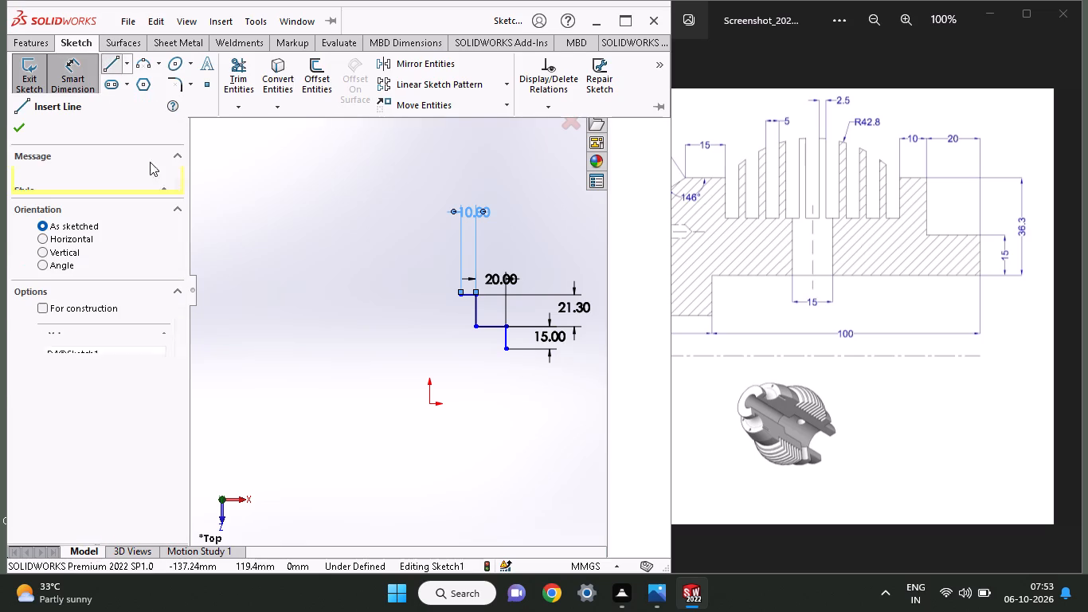
{"action": "left_click_drag", "start_coordinate": [503, 352], "coordinate": [493, 351]}
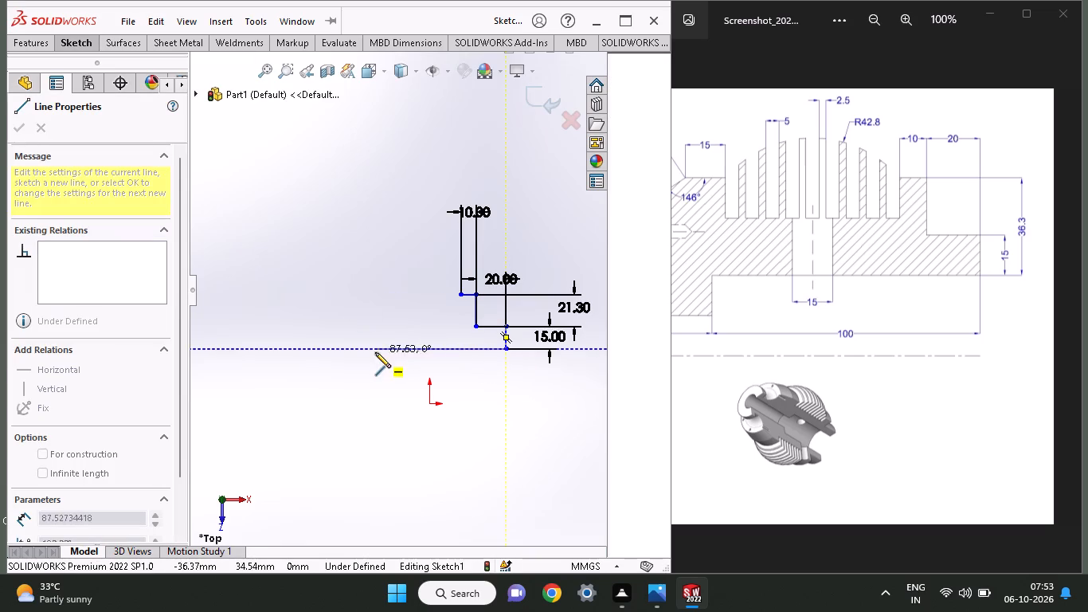
{"action": "left_click", "coordinate": [342, 347]}
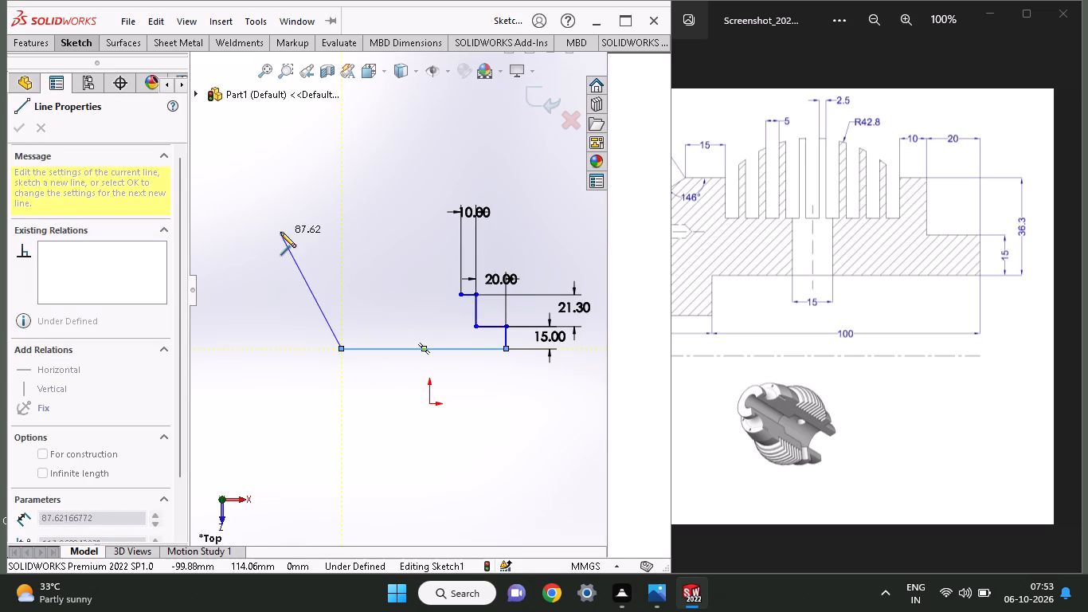
{"action": "right_click", "coordinate": [284, 230]}
{"action": "left_click", "coordinate": [313, 246]}
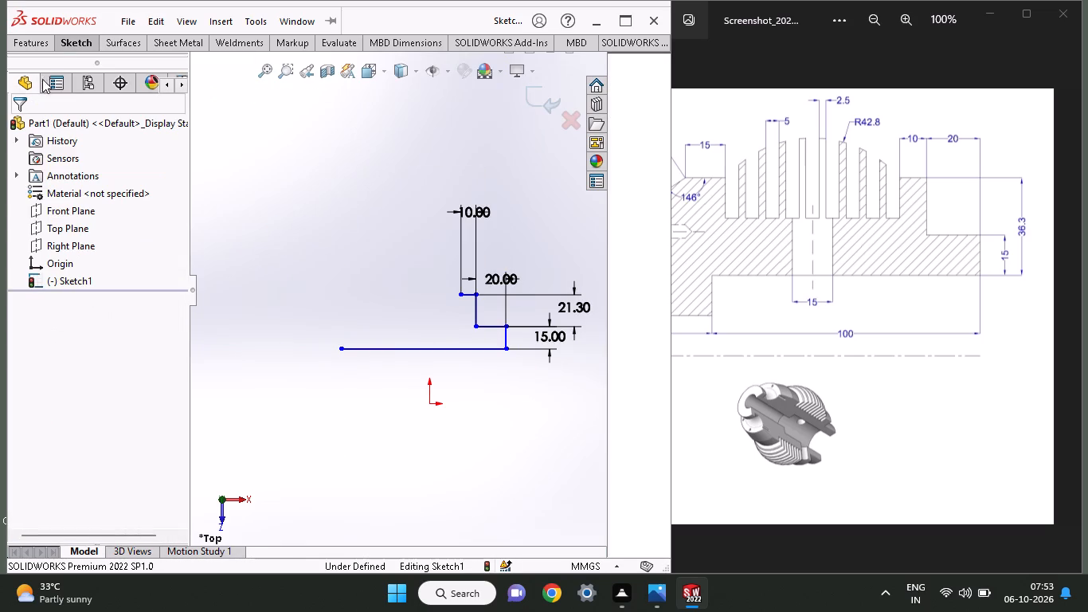
{"action": "left_click", "coordinate": [63, 43]}
{"action": "left_click", "coordinate": [53, 67]}
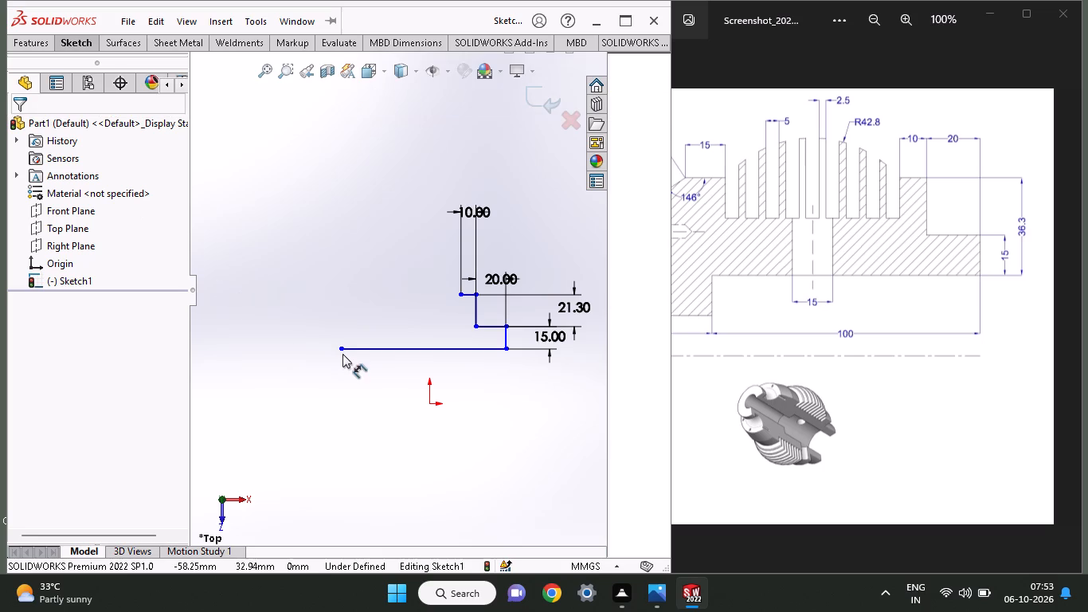
{"action": "left_click", "coordinate": [342, 353]}
{"action": "left_click", "coordinate": [509, 354]}
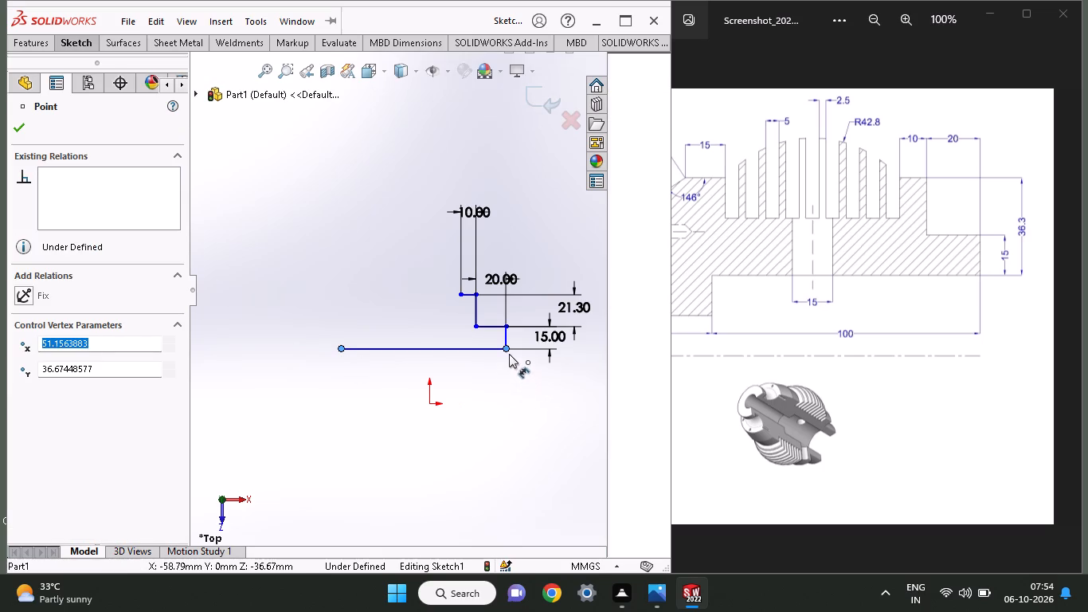
{"action": "left_click", "coordinate": [420, 416]}
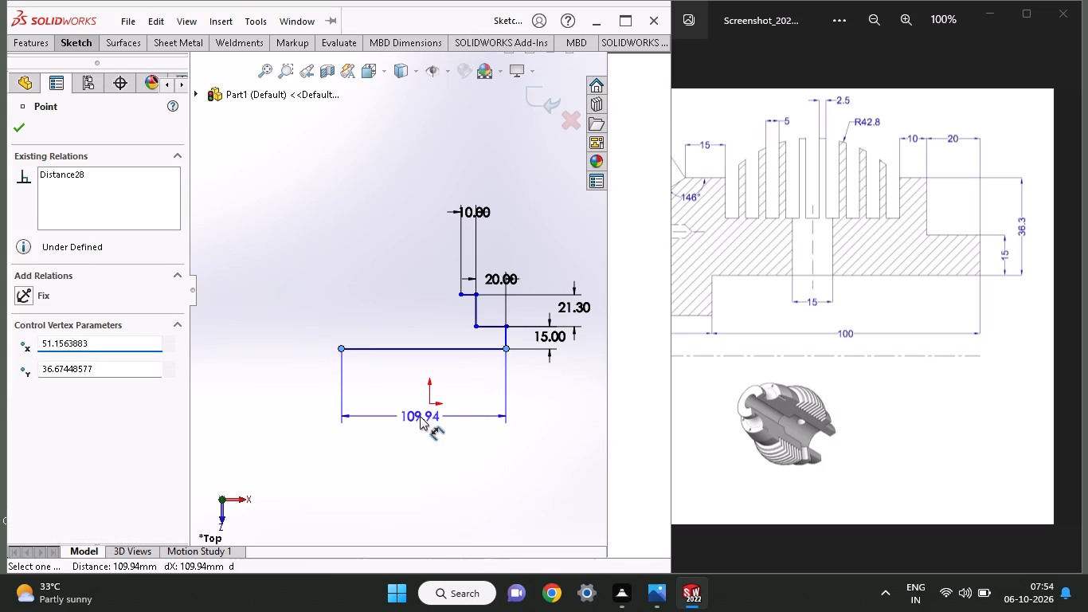
{"action": "type", "text": "100"}
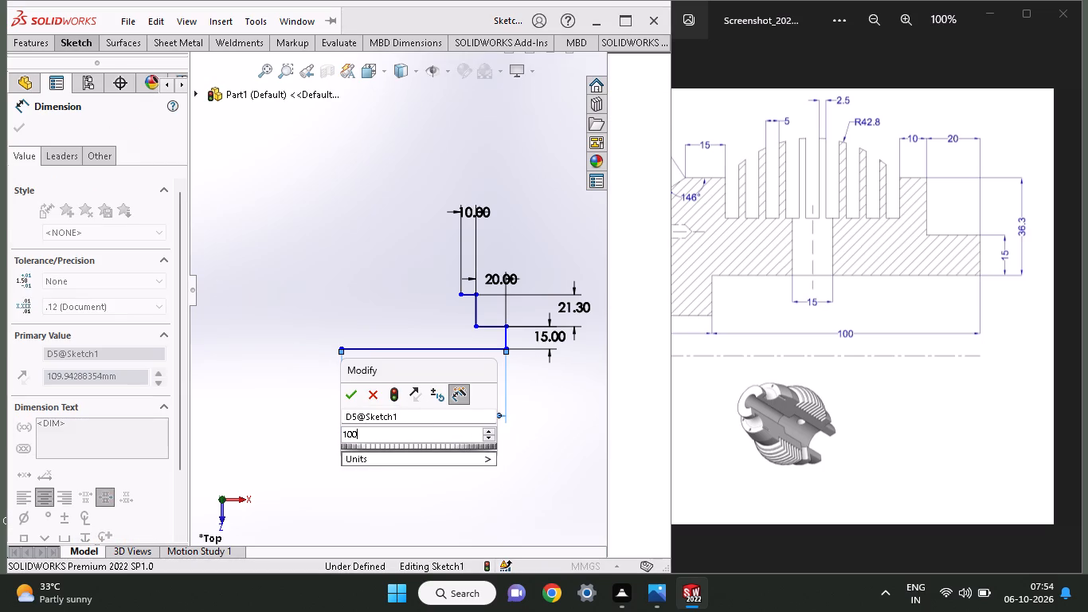
{"action": "key", "text": "Return"}
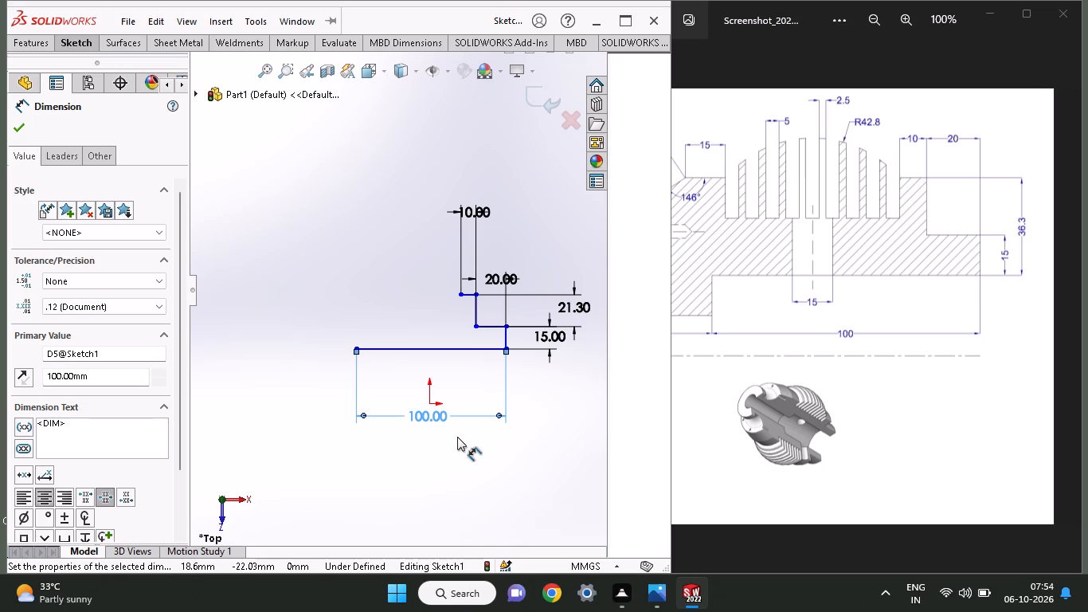
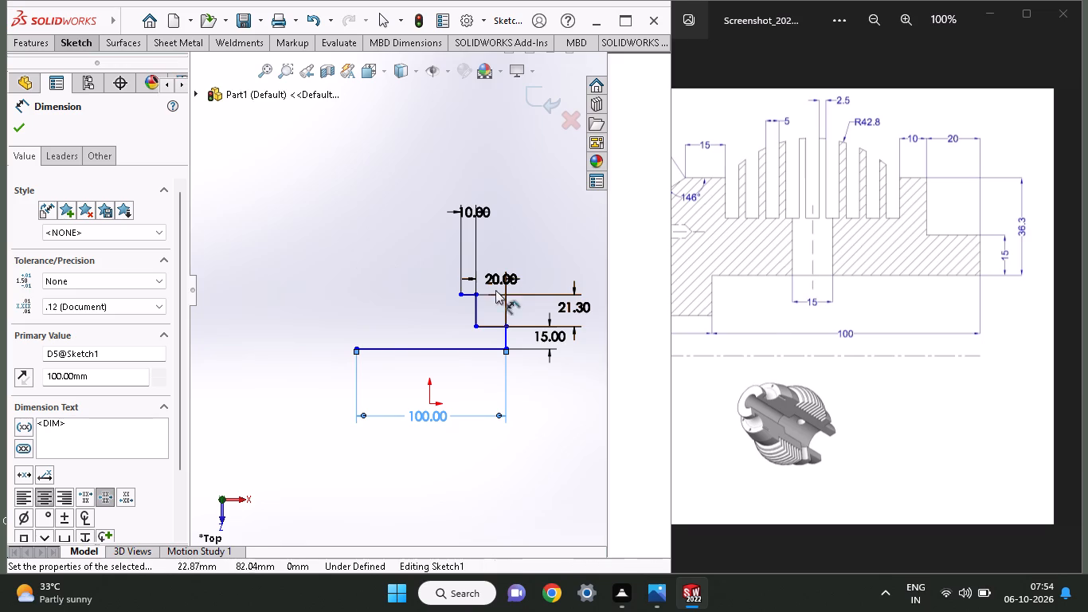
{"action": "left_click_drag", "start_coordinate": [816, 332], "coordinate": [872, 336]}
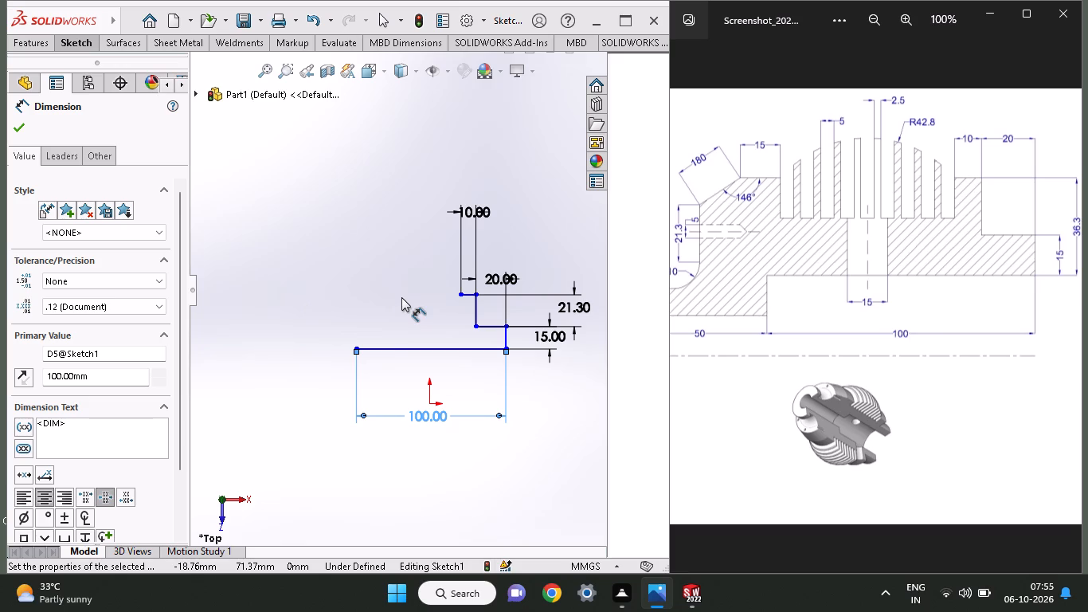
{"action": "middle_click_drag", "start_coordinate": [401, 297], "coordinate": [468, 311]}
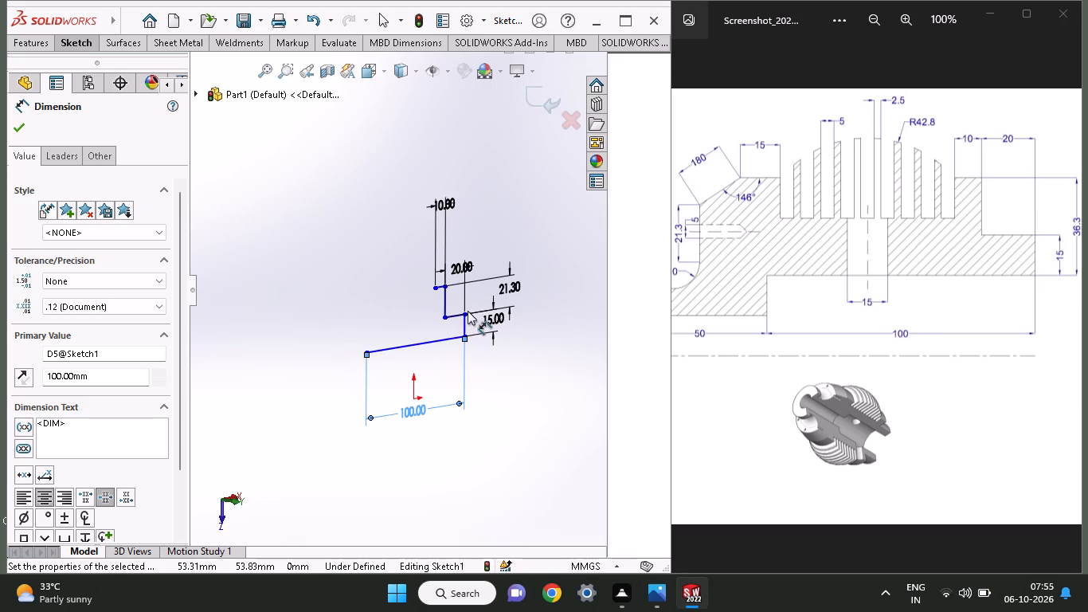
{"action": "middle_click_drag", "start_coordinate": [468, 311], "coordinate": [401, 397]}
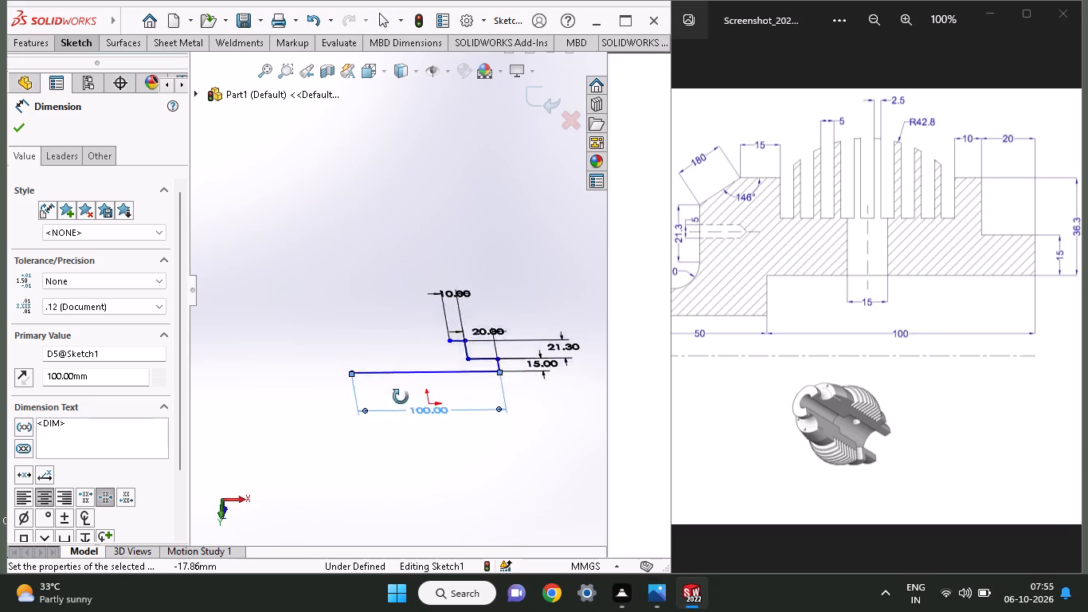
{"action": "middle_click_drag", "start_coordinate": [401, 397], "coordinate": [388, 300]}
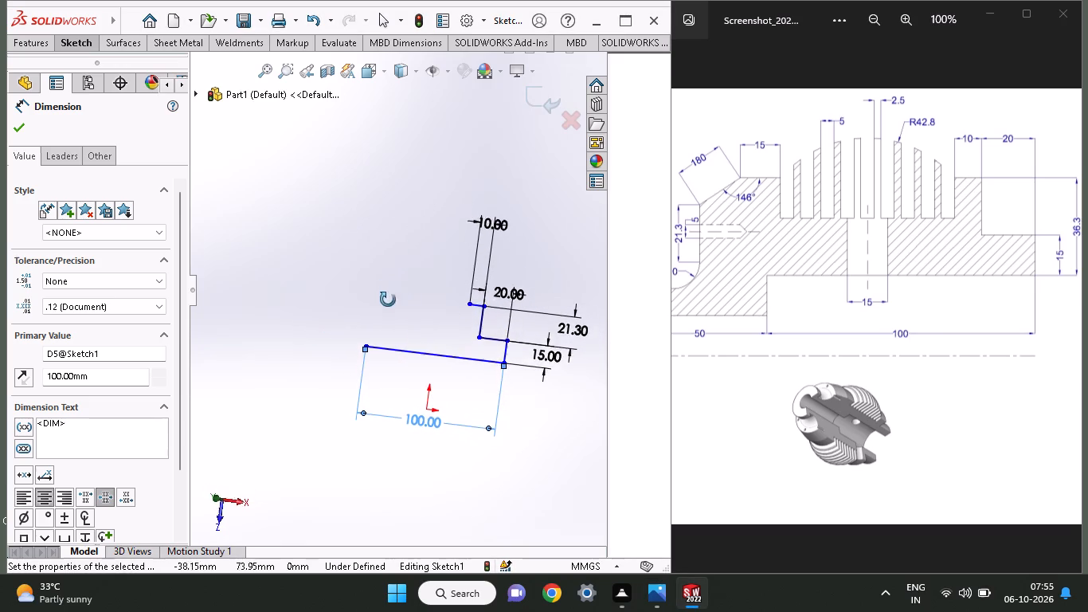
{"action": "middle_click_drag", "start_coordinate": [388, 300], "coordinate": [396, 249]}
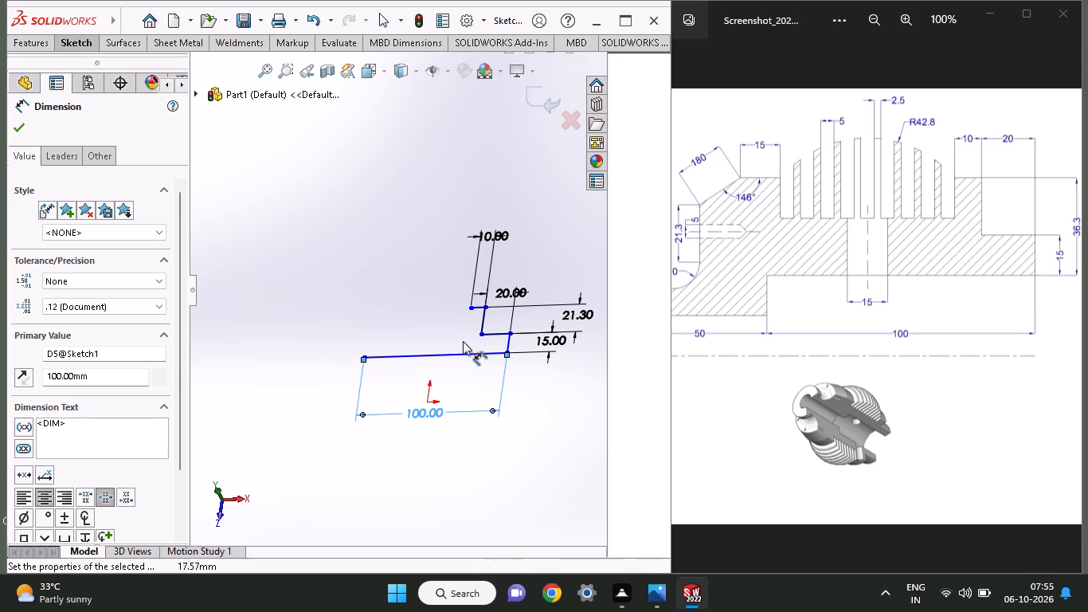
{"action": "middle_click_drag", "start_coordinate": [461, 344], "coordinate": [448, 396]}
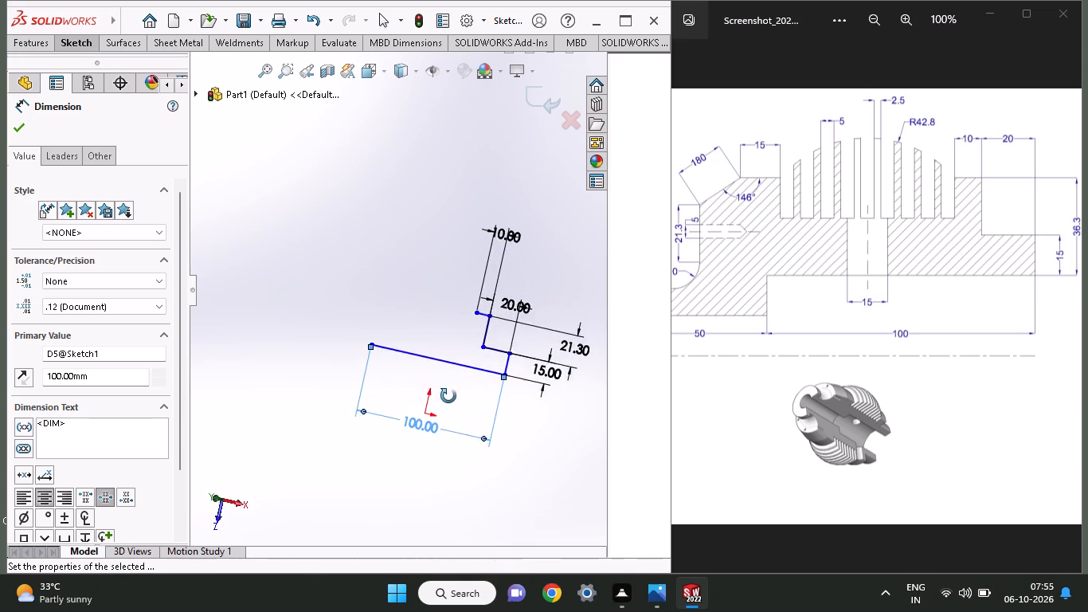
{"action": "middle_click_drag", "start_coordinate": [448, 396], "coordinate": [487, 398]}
Draw a vertical line downward from the left end of the 100 mm line and dimension its endpoints 15 mm apart.
{"action": "left_click_drag", "start_coordinate": [875, 320], "coordinate": [993, 328]}
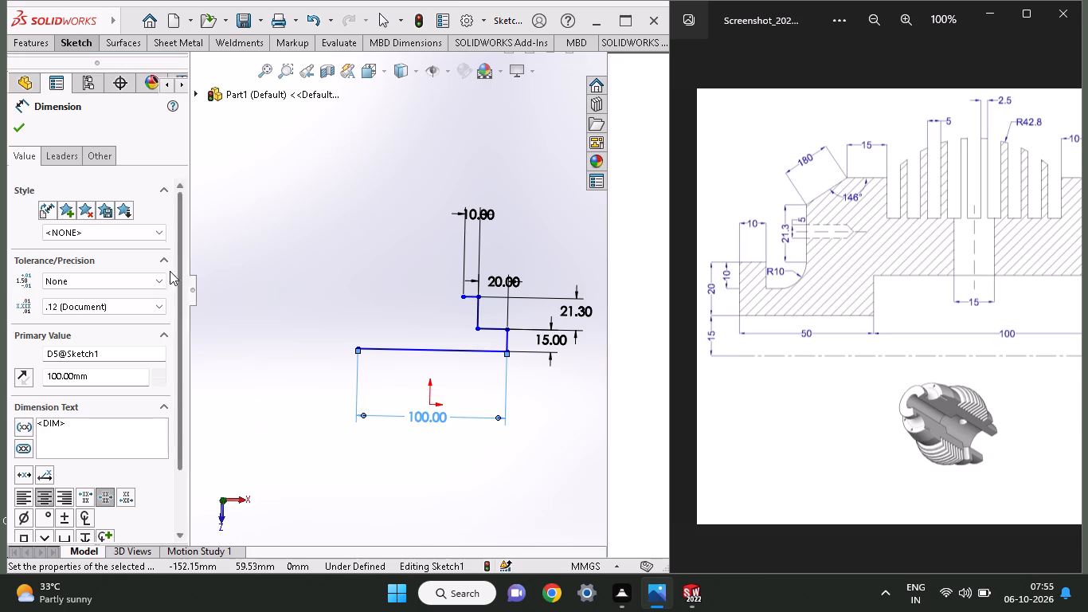
{"action": "left_click", "coordinate": [69, 41]}
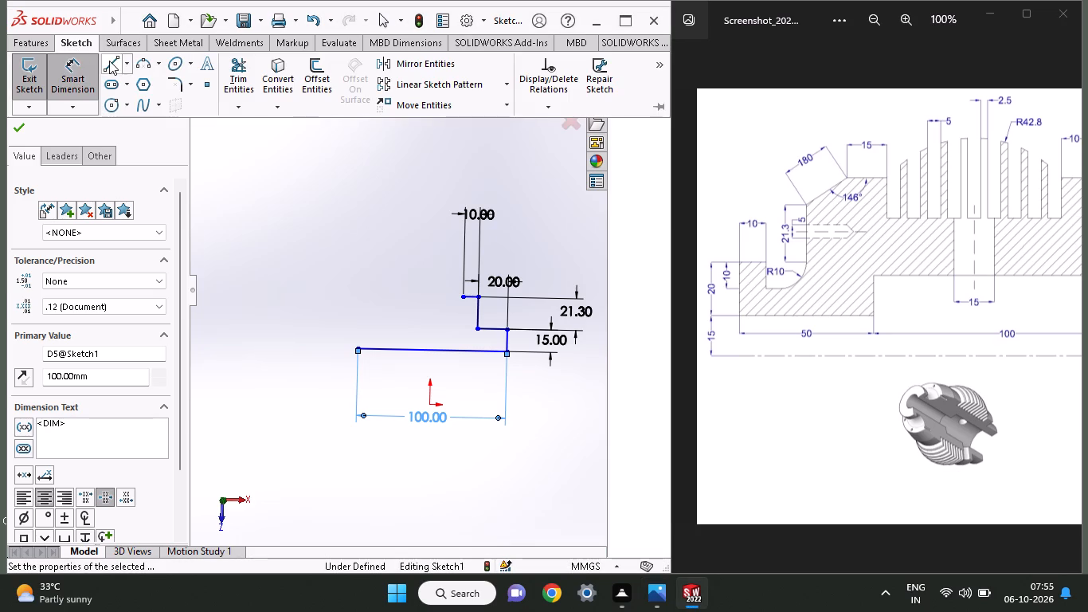
{"action": "left_click", "coordinate": [109, 61]}
{"action": "left_click", "coordinate": [359, 346]}
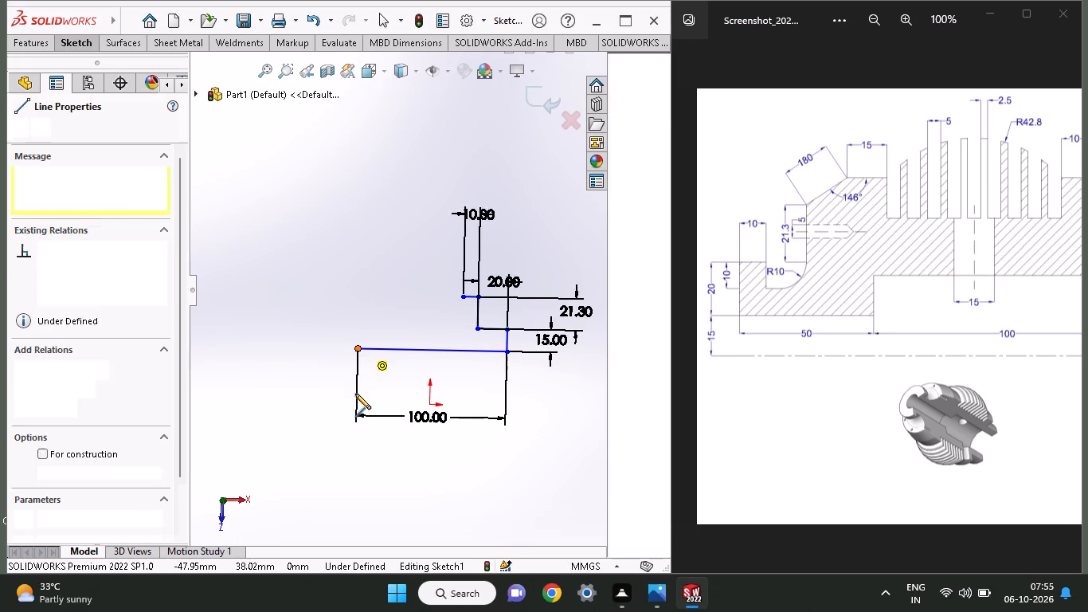
{"action": "left_click", "coordinate": [355, 395]}
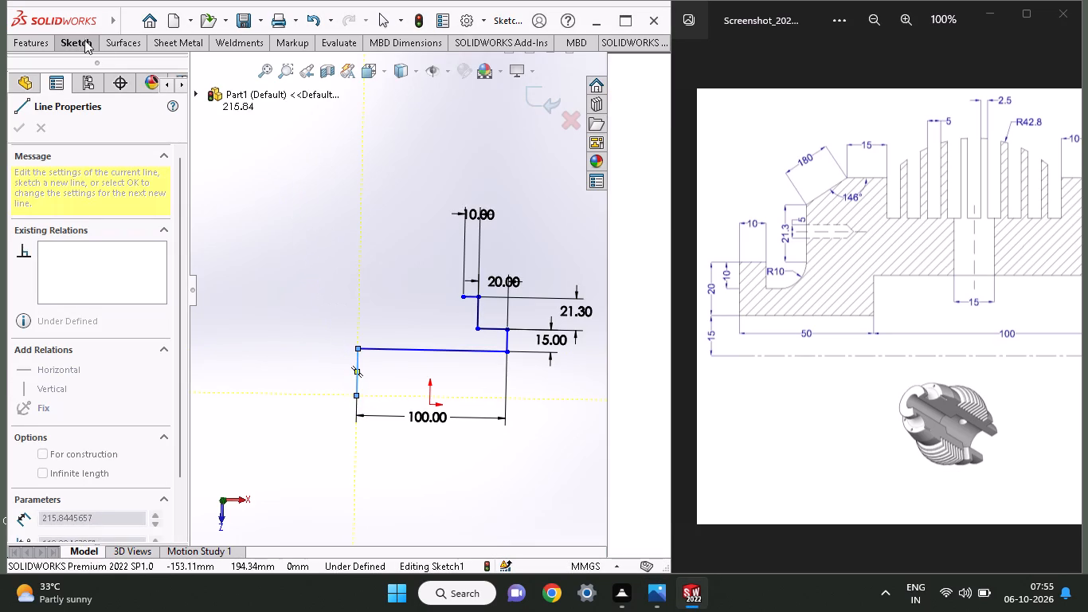
{"action": "left_click", "coordinate": [72, 38]}
{"action": "left_click", "coordinate": [81, 69]}
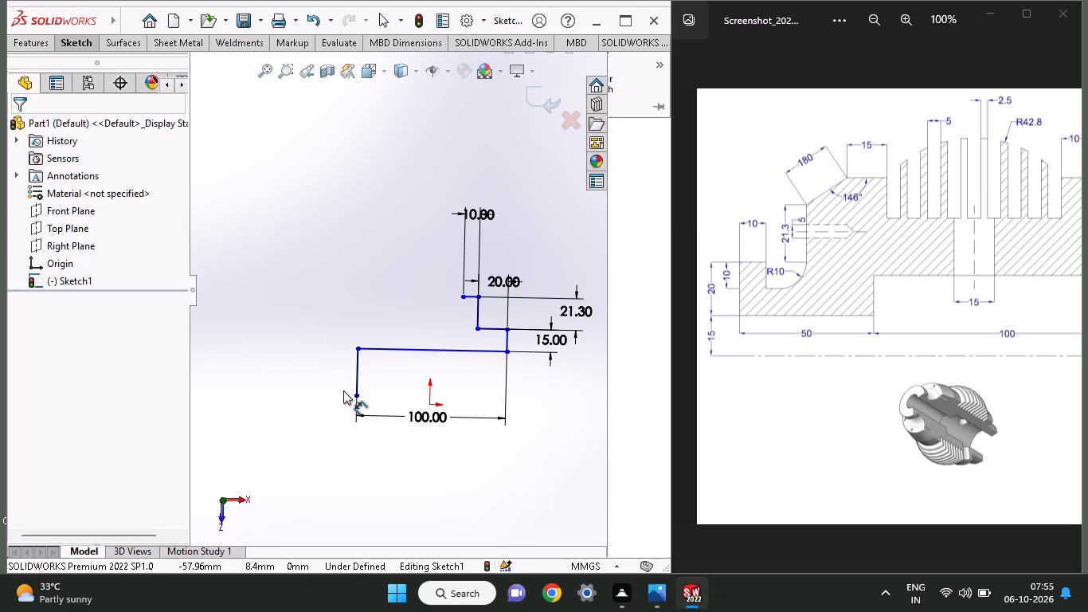
{"action": "left_click", "coordinate": [356, 392]}
{"action": "left_click", "coordinate": [359, 352]}
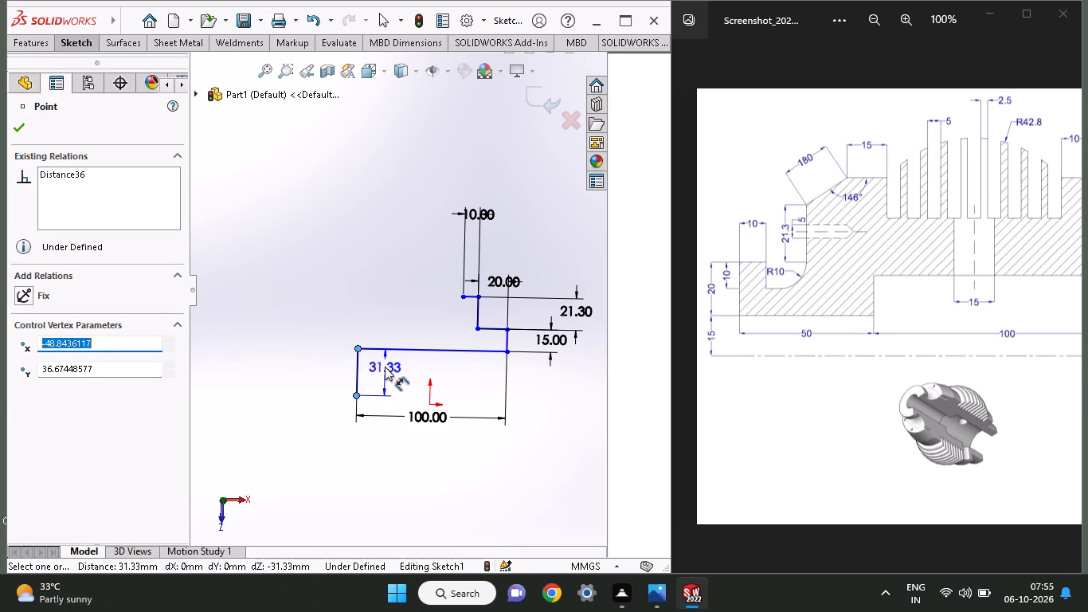
{"action": "left_click", "coordinate": [385, 373]}
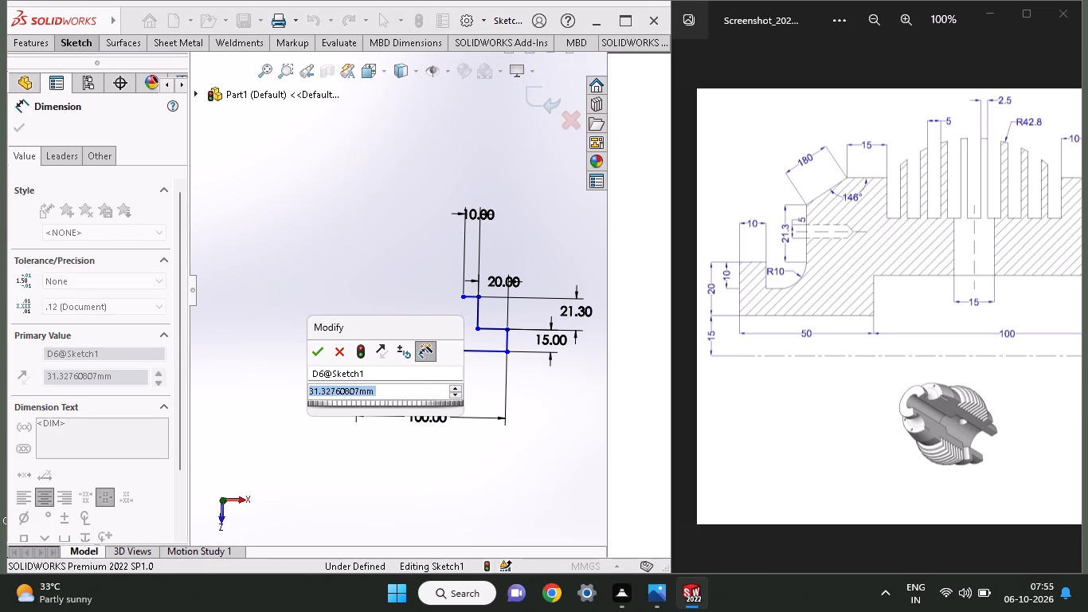
{"action": "type", "text": "15"}
{"action": "key", "text": "Return"}
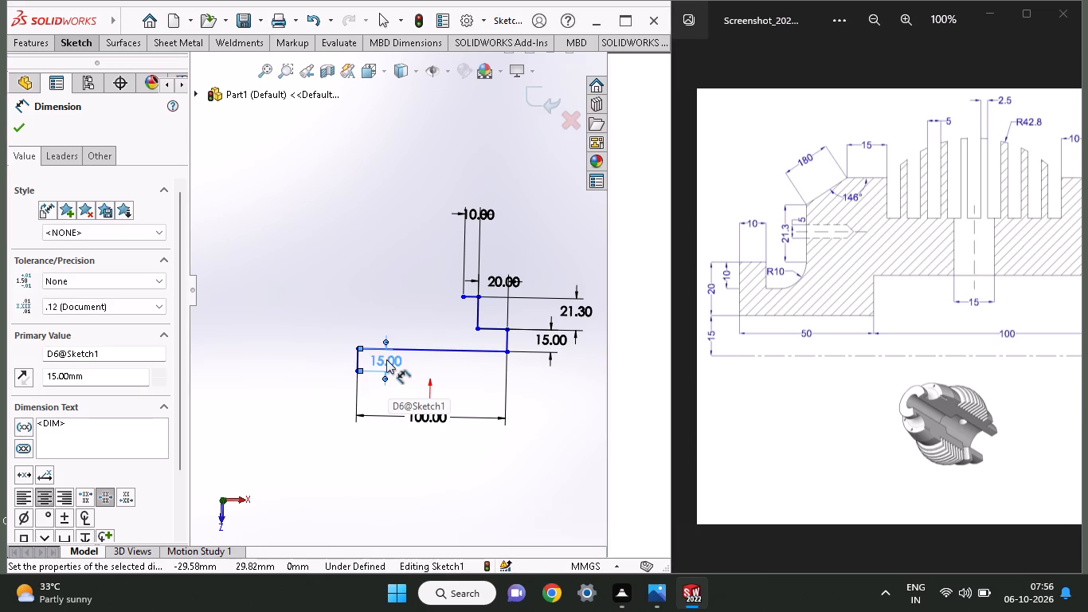
Draw a horizontal line leftward from the lower end of the new 15 mm line and dimension it to 80 mm.
{"action": "left_click", "coordinate": [85, 43]}
{"action": "left_click", "coordinate": [103, 57]}
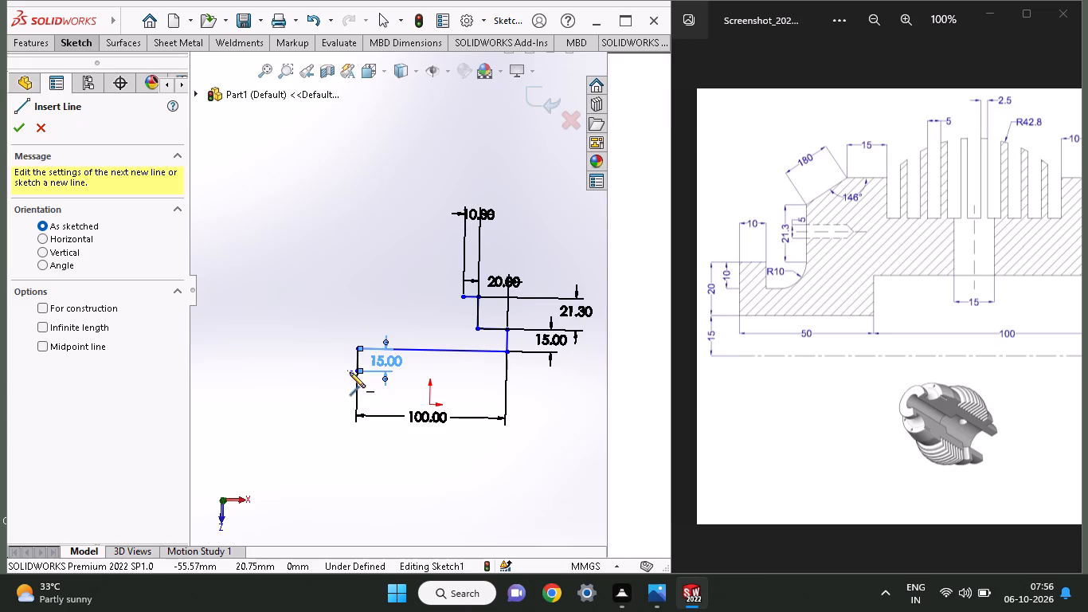
{"action": "left_click", "coordinate": [353, 371]}
{"action": "left_click", "coordinate": [281, 370]}
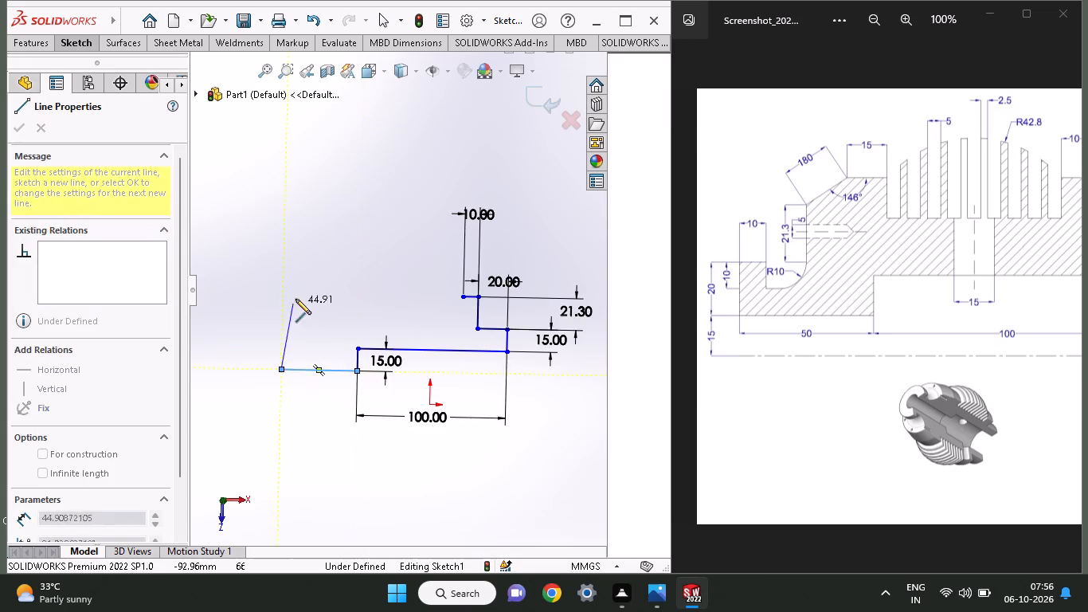
{"action": "left_click", "coordinate": [97, 41]}
{"action": "left_click", "coordinate": [76, 77]}
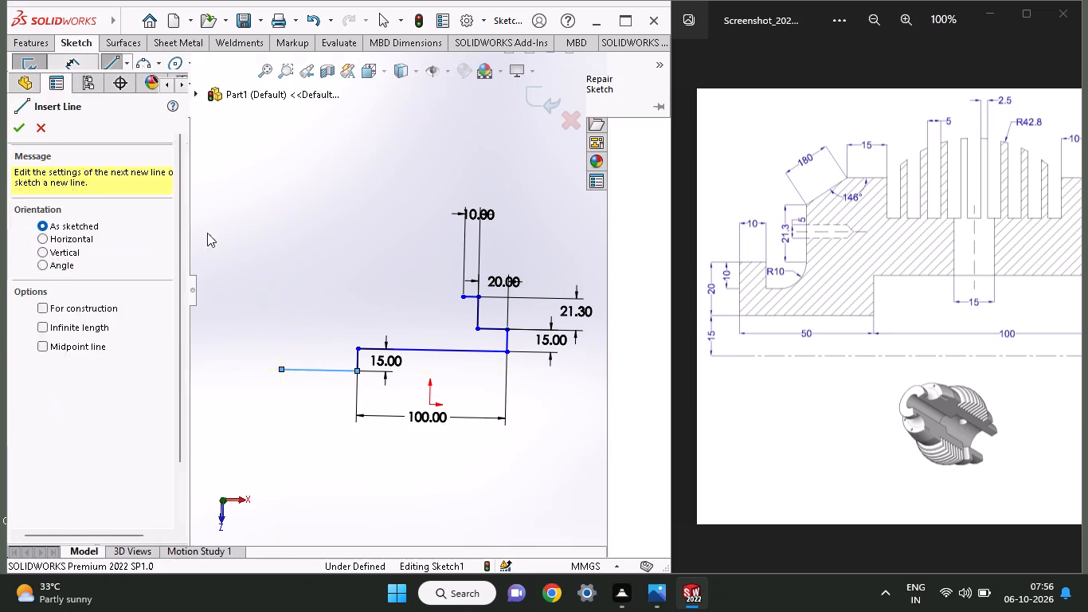
{"action": "left_click", "coordinate": [291, 371]}
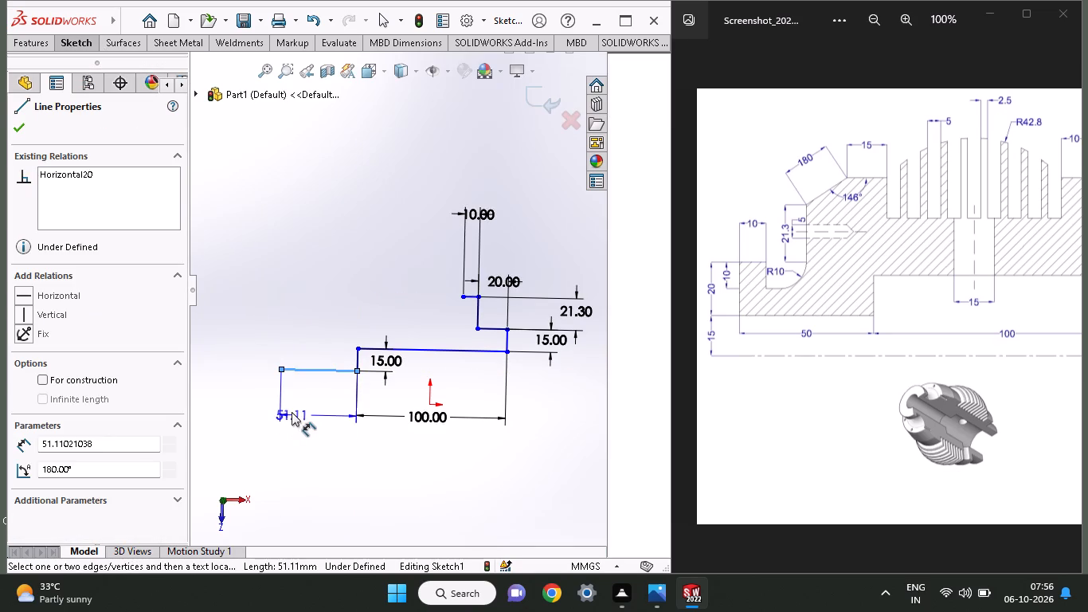
{"action": "left_click", "coordinate": [292, 411]}
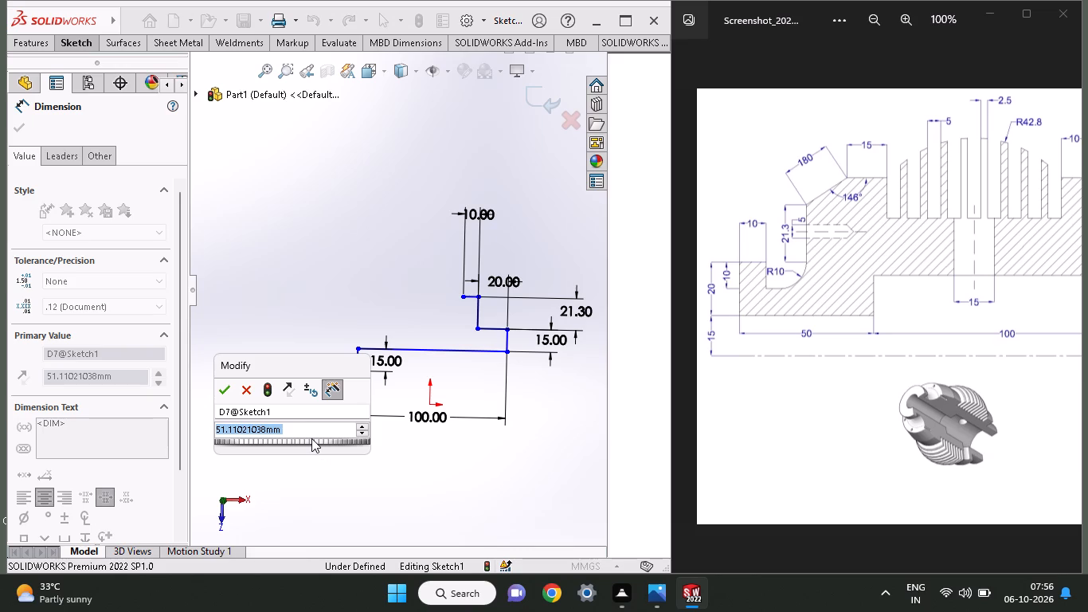
{"action": "type", "text": "80"}
{"action": "key", "text": "Return"}
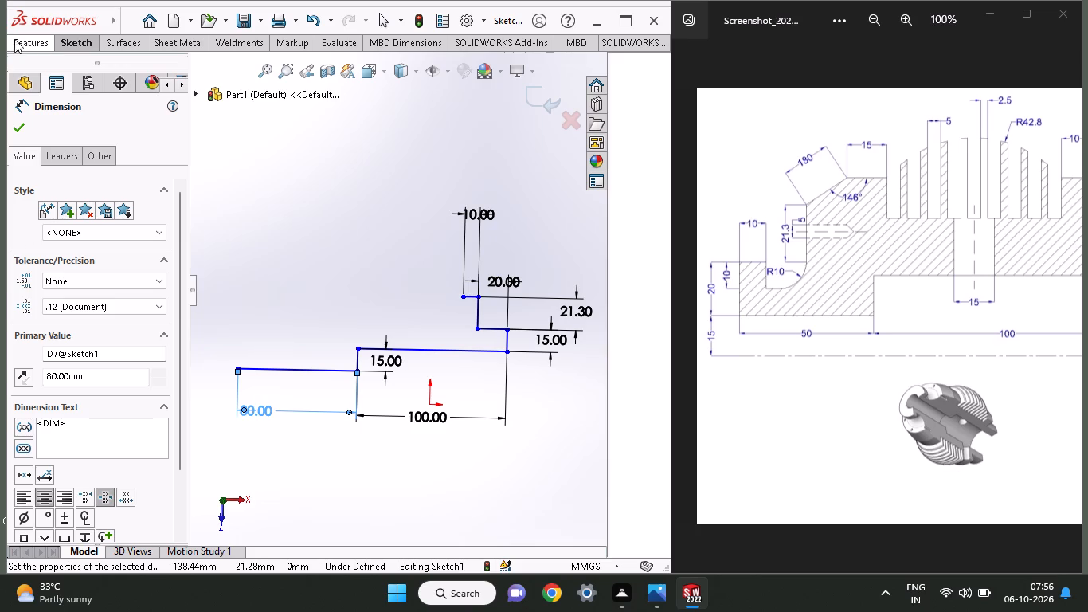
Draw a vertical line upward from the left end of the 80 mm line and dimension it to 20 mm.
{"action": "left_click", "coordinate": [63, 39]}
{"action": "left_click", "coordinate": [112, 64]}
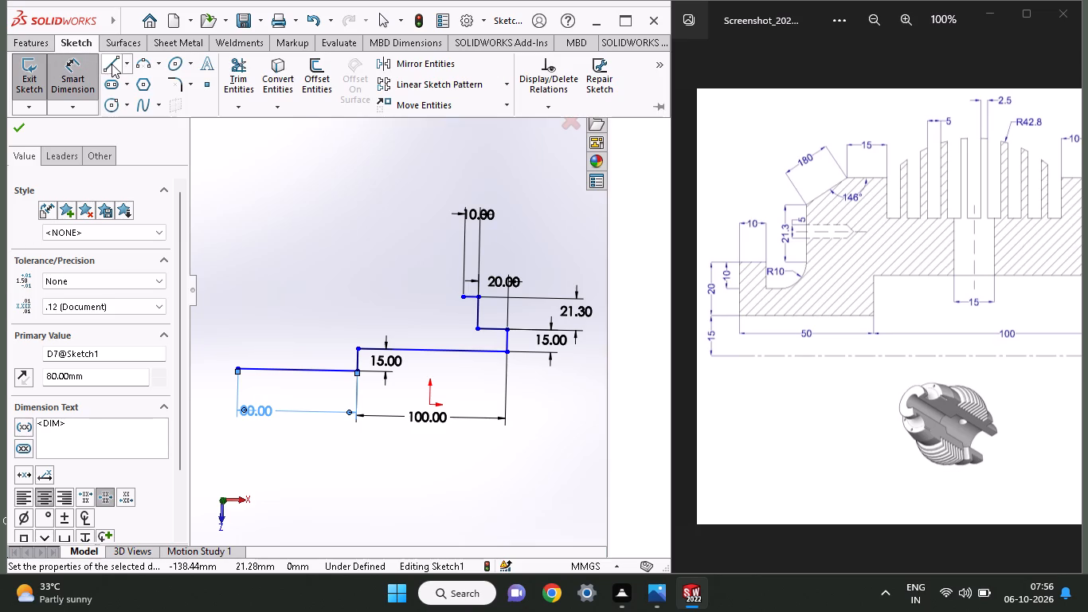
{"action": "left_click", "coordinate": [238, 371]}
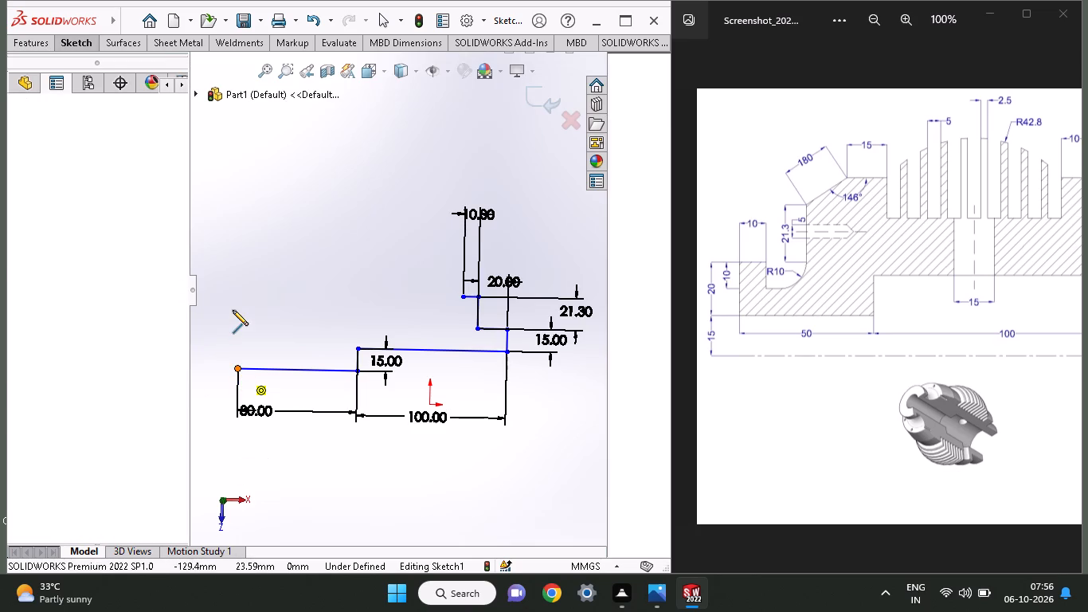
{"action": "left_click", "coordinate": [237, 284]}
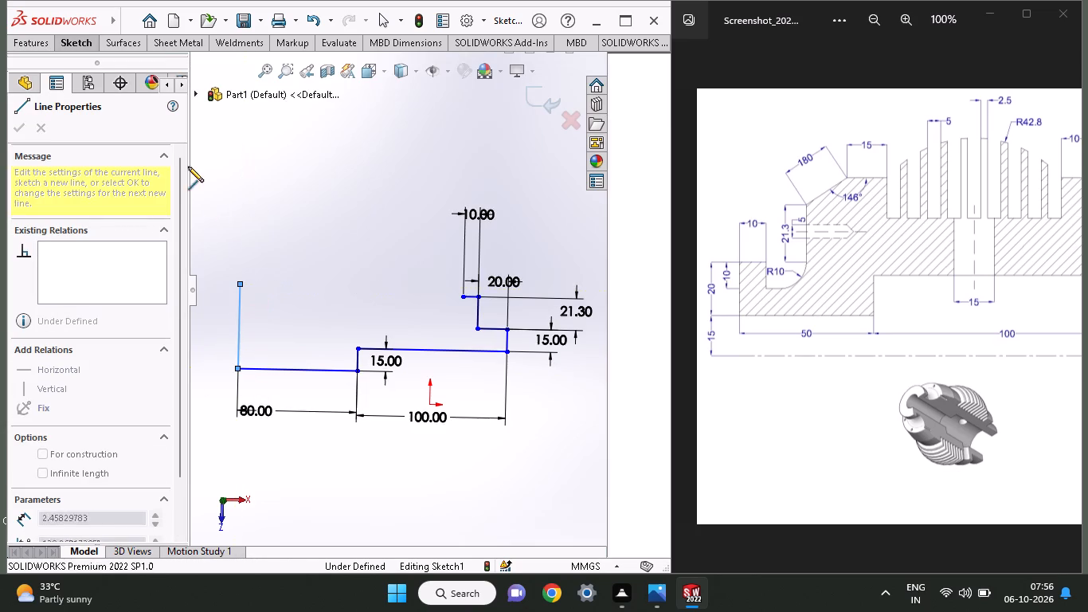
{"action": "left_click", "coordinate": [68, 45]}
{"action": "left_click", "coordinate": [68, 61]}
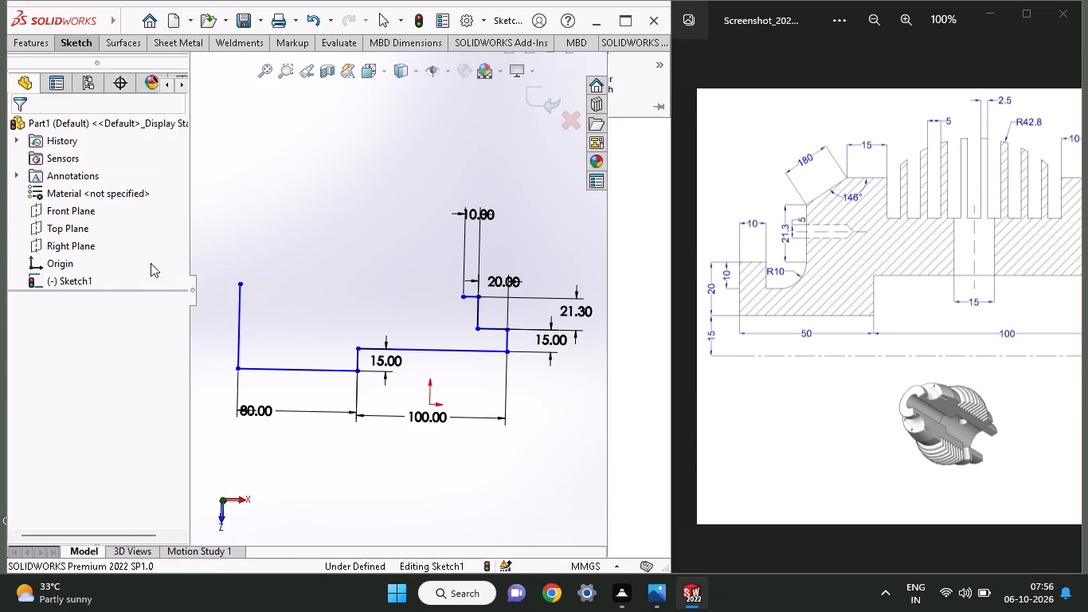
{"action": "left_click", "coordinate": [238, 318]}
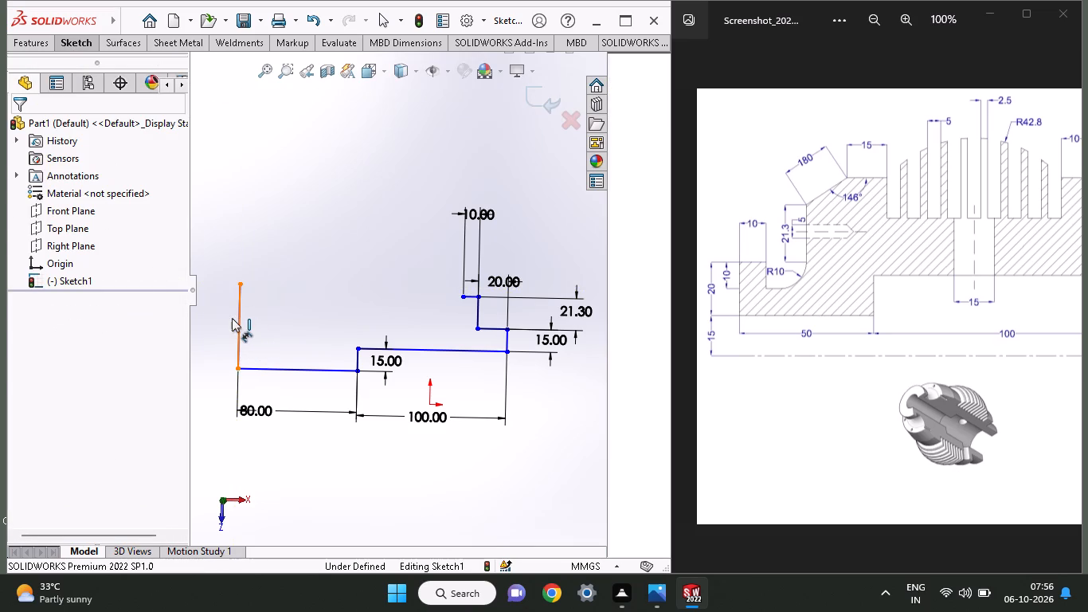
{"action": "left_click", "coordinate": [202, 321]}
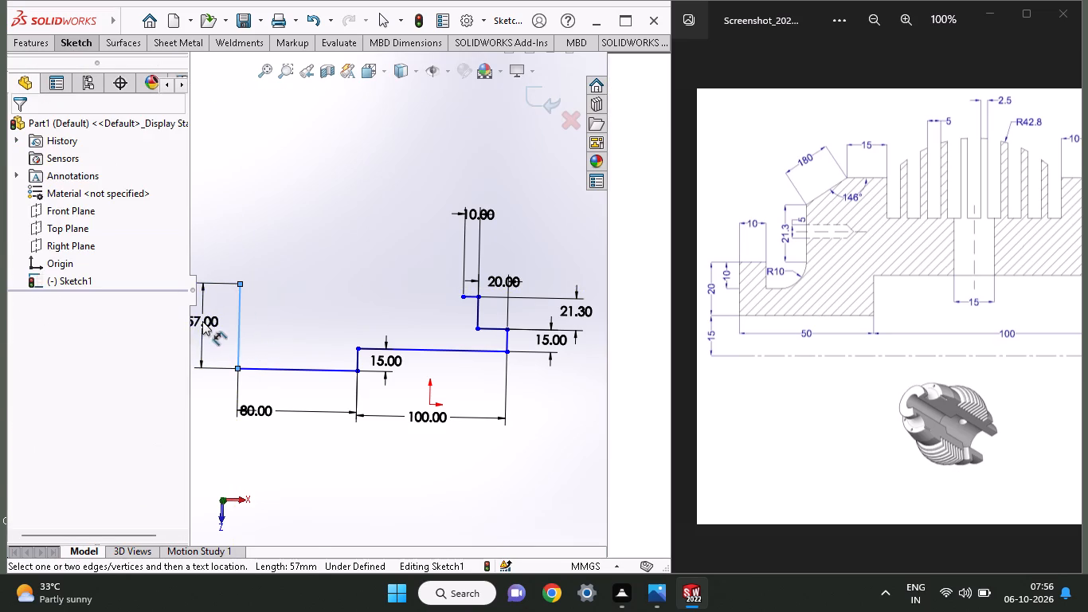
{"action": "type", "text": "20"}
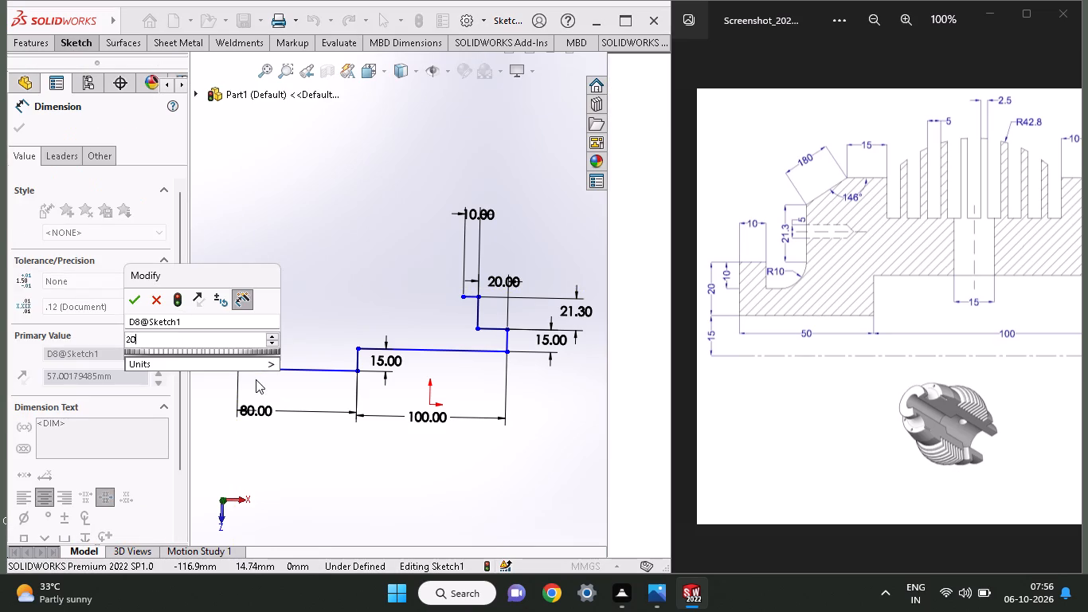
{"action": "key", "text": "Return"}
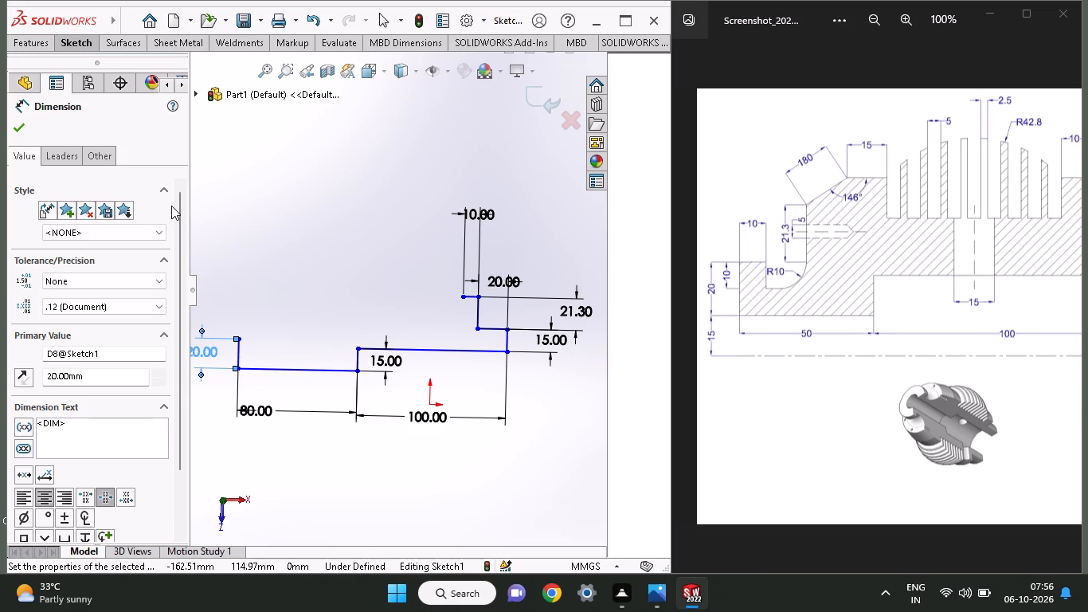
Draw a horizontal line rightward from the upper end of the 20 mm line and dimension its endpoints 10 mm apart.
{"action": "left_click", "coordinate": [65, 45]}
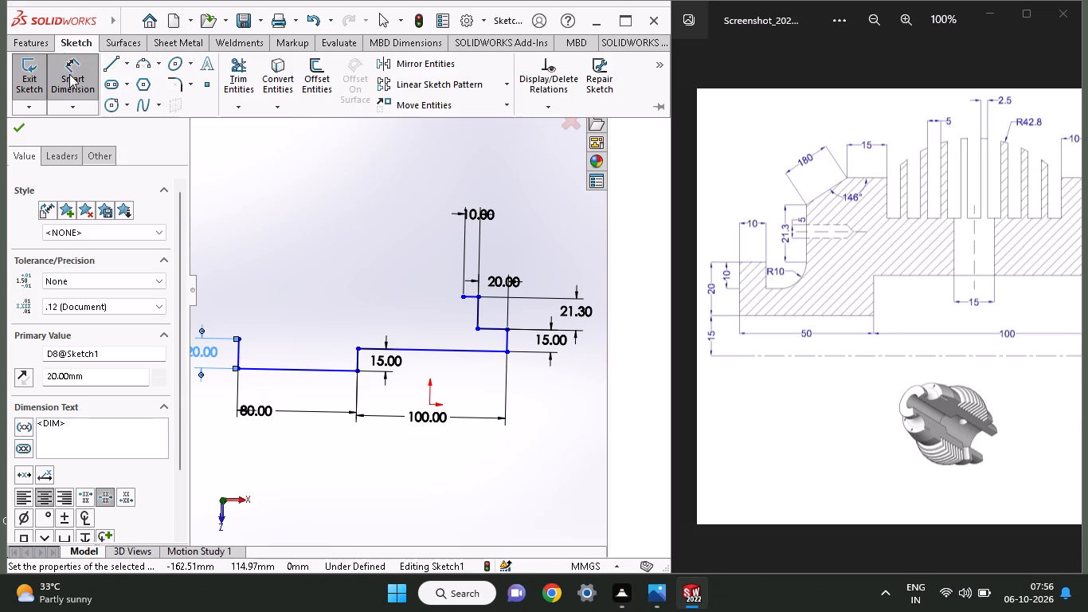
{"action": "left_click", "coordinate": [107, 68]}
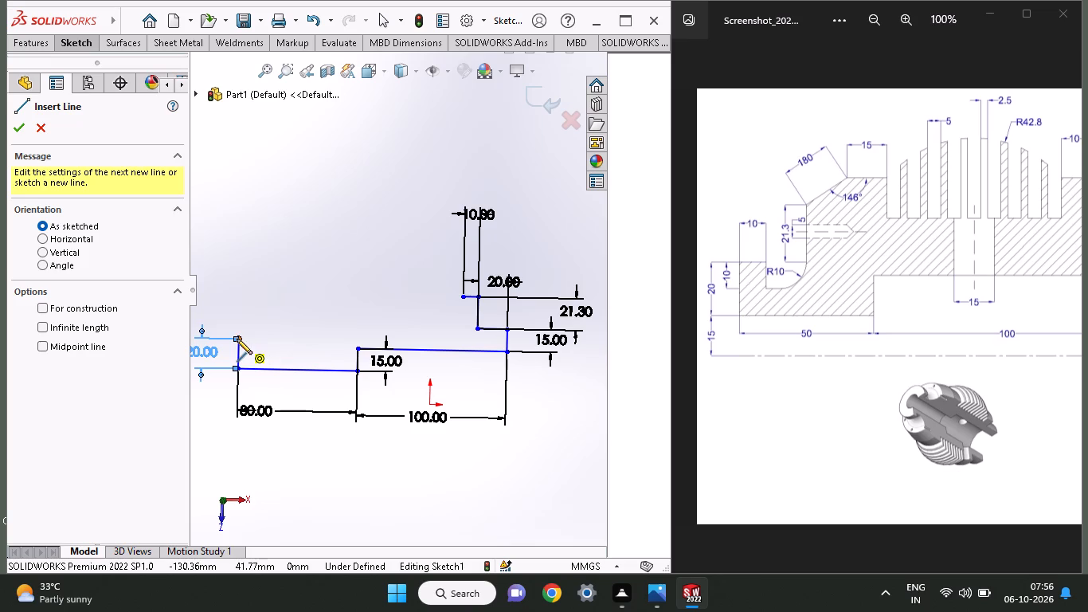
{"action": "left_click", "coordinate": [237, 339]}
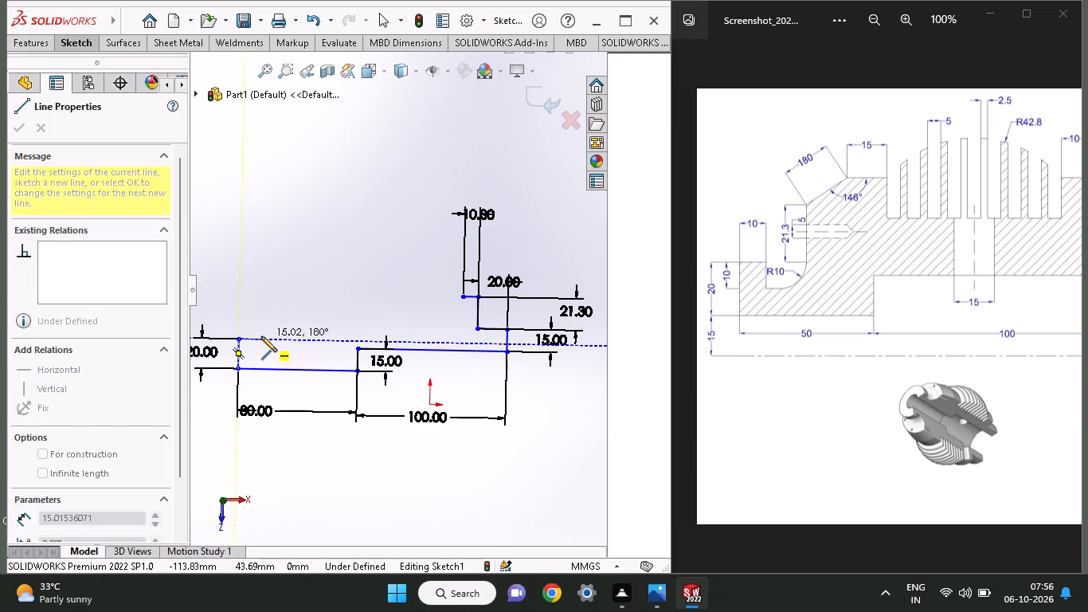
{"action": "left_click", "coordinate": [260, 342]}
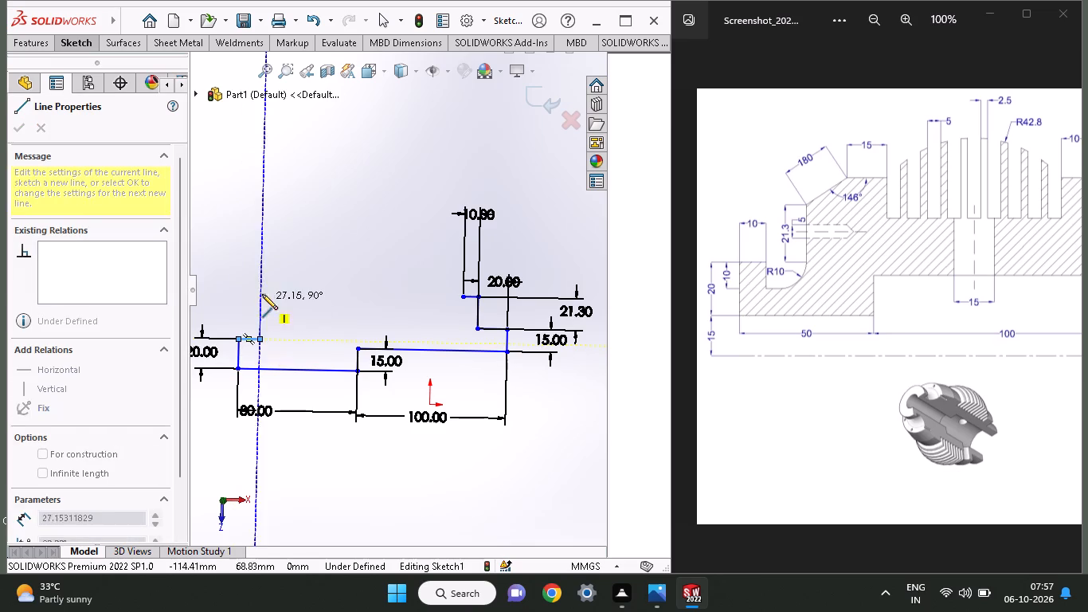
{"action": "left_click", "coordinate": [70, 45]}
{"action": "left_click", "coordinate": [74, 66]}
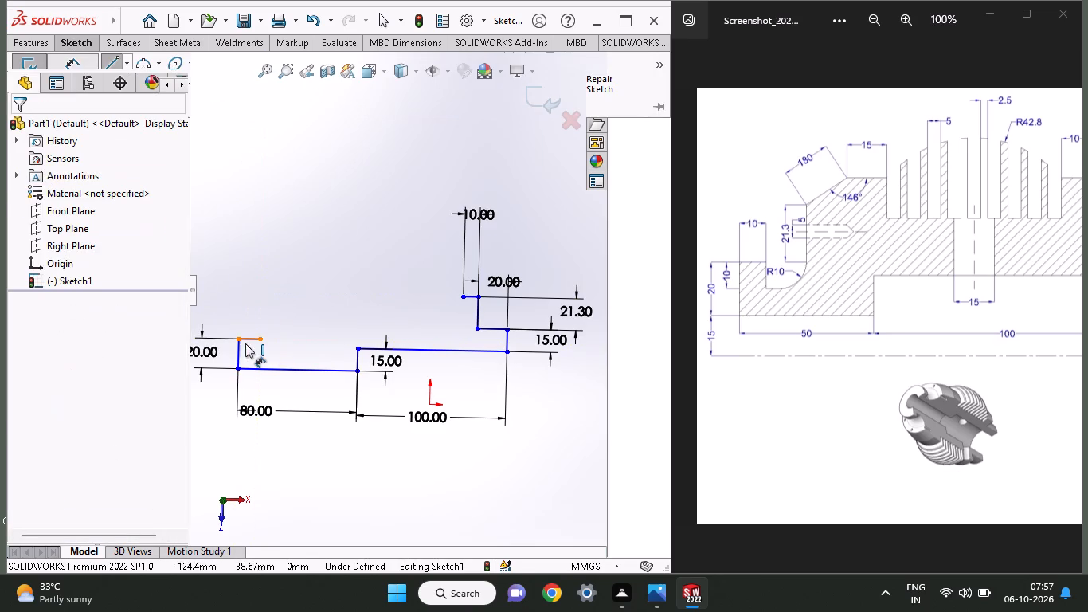
{"action": "left_click", "coordinate": [238, 343]}
{"action": "left_click", "coordinate": [260, 341]}
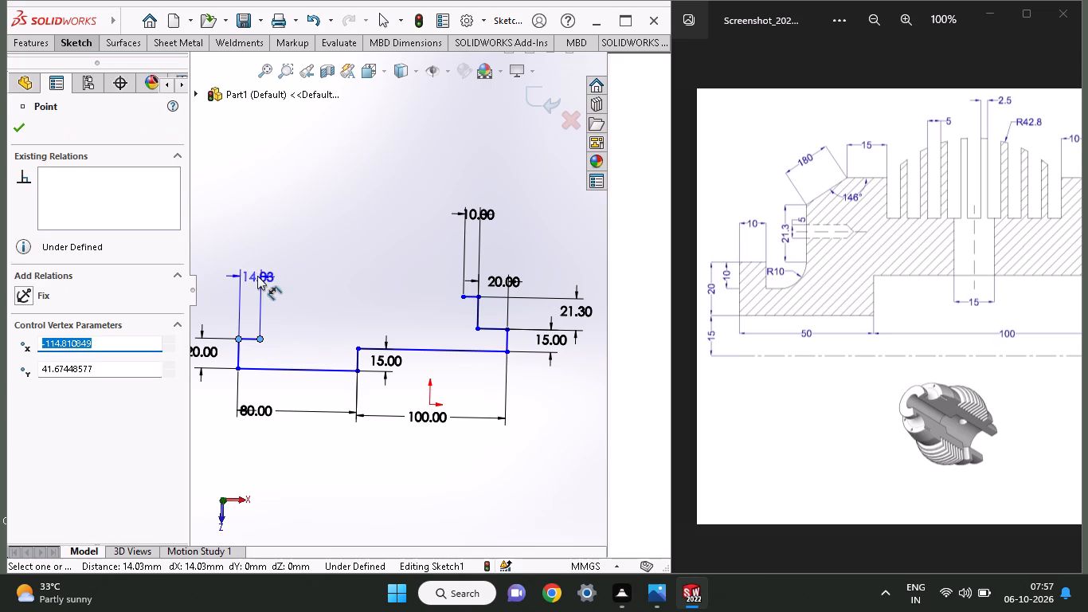
{"action": "left_click", "coordinate": [257, 276]}
{"action": "key", "text": "0"}
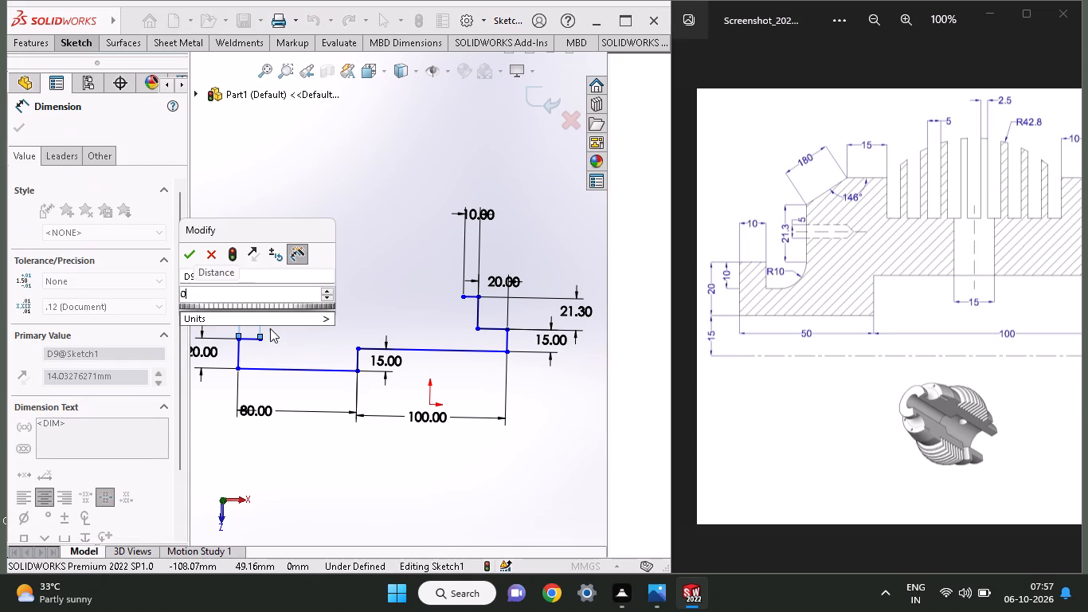
{"action": "key", "text": "BackSpace"}
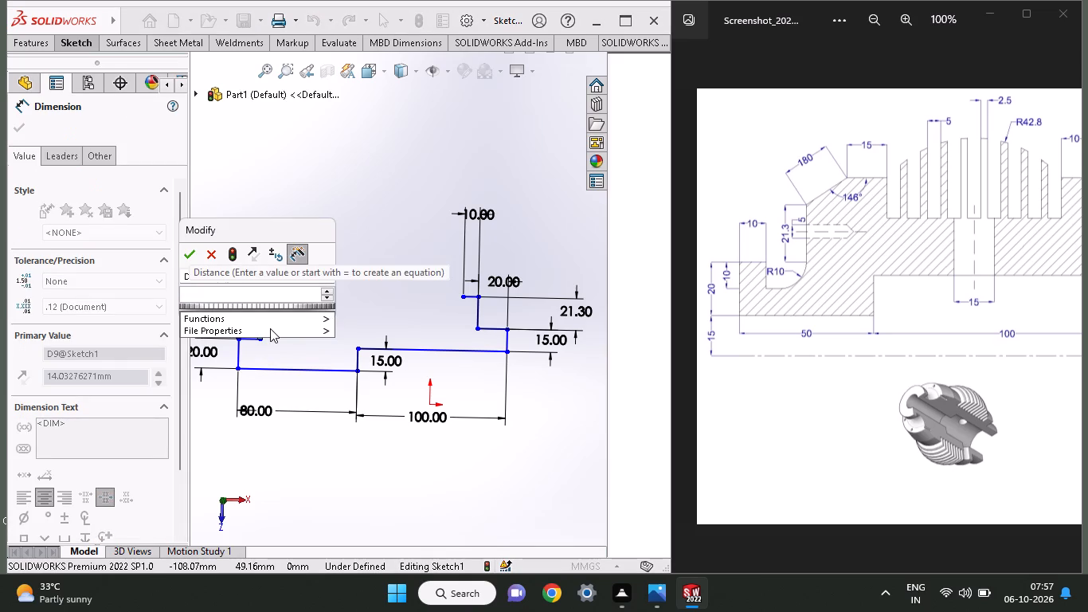
{"action": "type", "text": "10"}
{"action": "key", "text": "Return"}
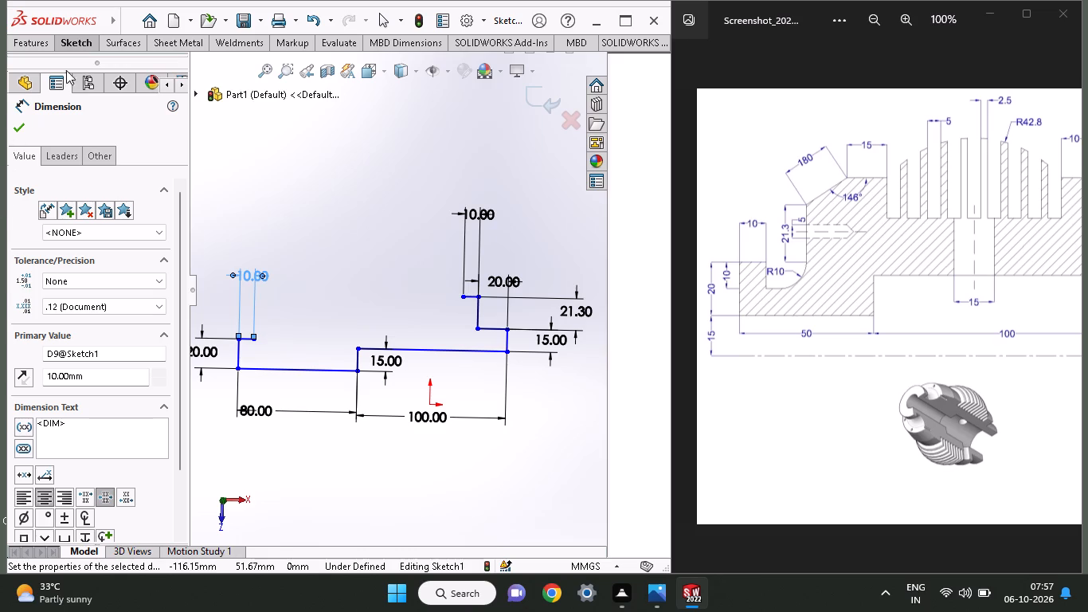
Draw connected lines from the right end of the new 10 mm line: 10 mm down, 30 mm rightward, and about 71 mm up.
{"action": "left_click", "coordinate": [76, 41]}
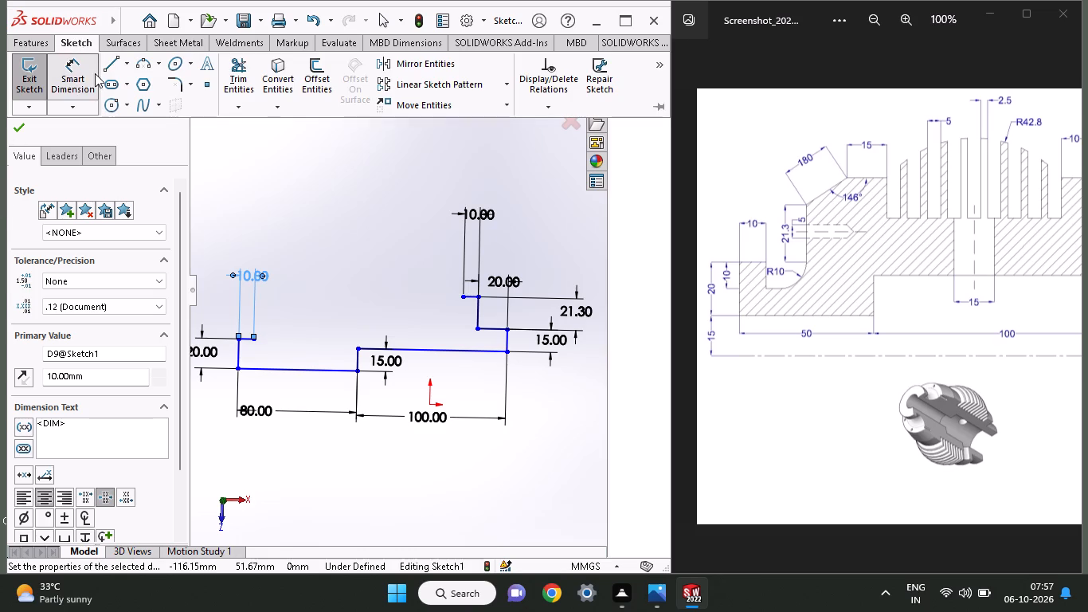
{"action": "left_click", "coordinate": [108, 58]}
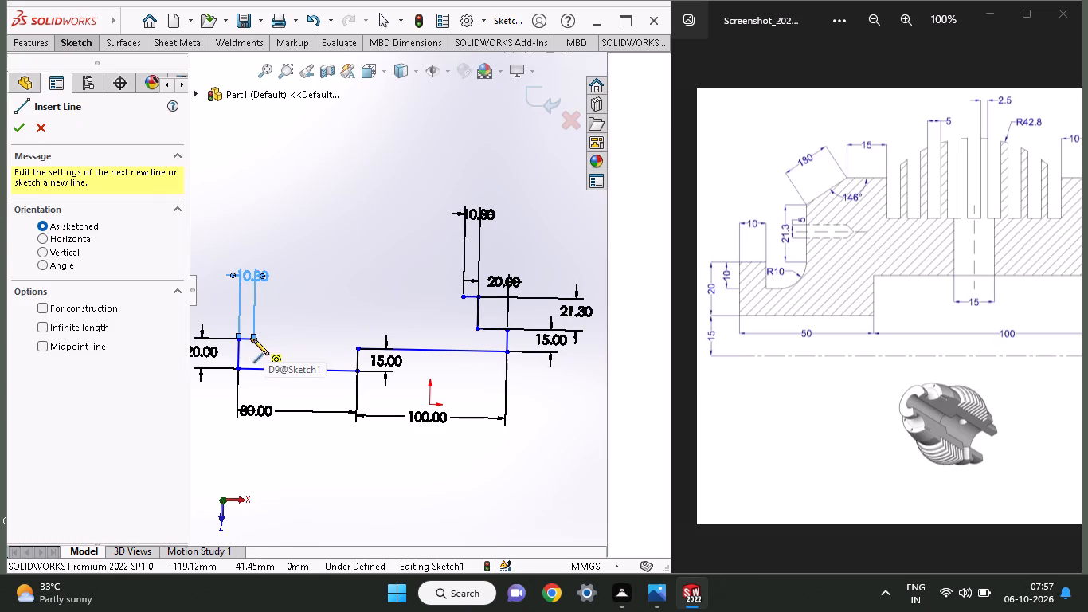
{"action": "left_click", "coordinate": [253, 339]}
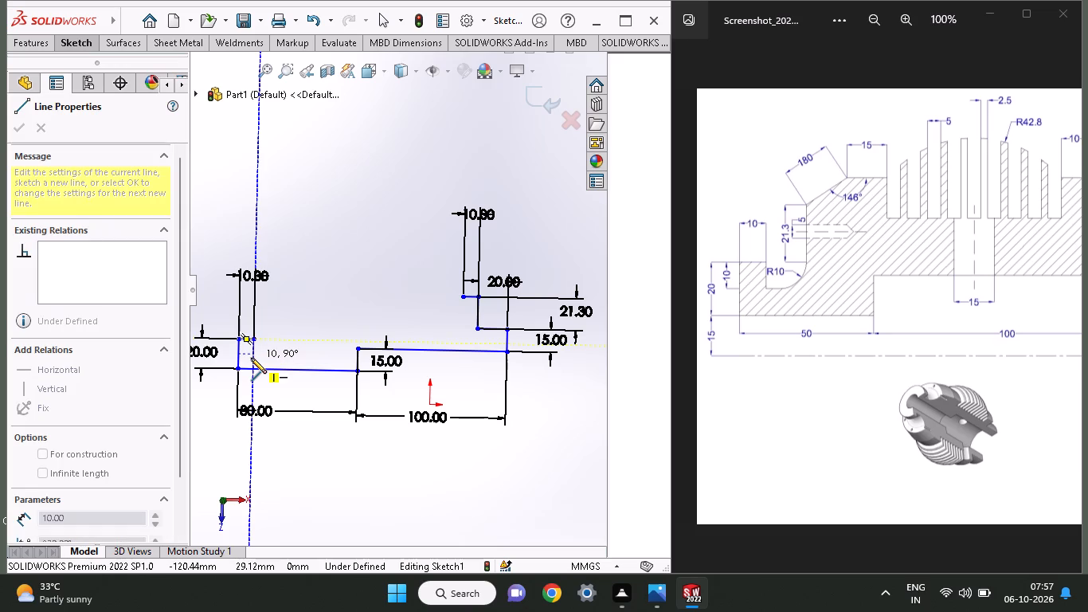
{"action": "left_click", "coordinate": [251, 358]}
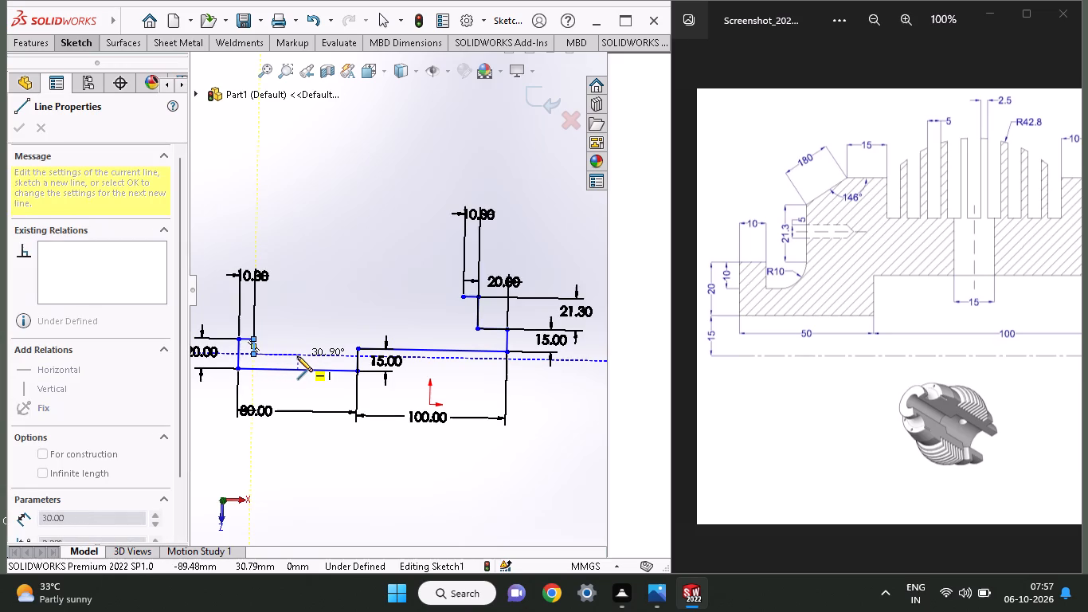
{"action": "left_click", "coordinate": [297, 356]}
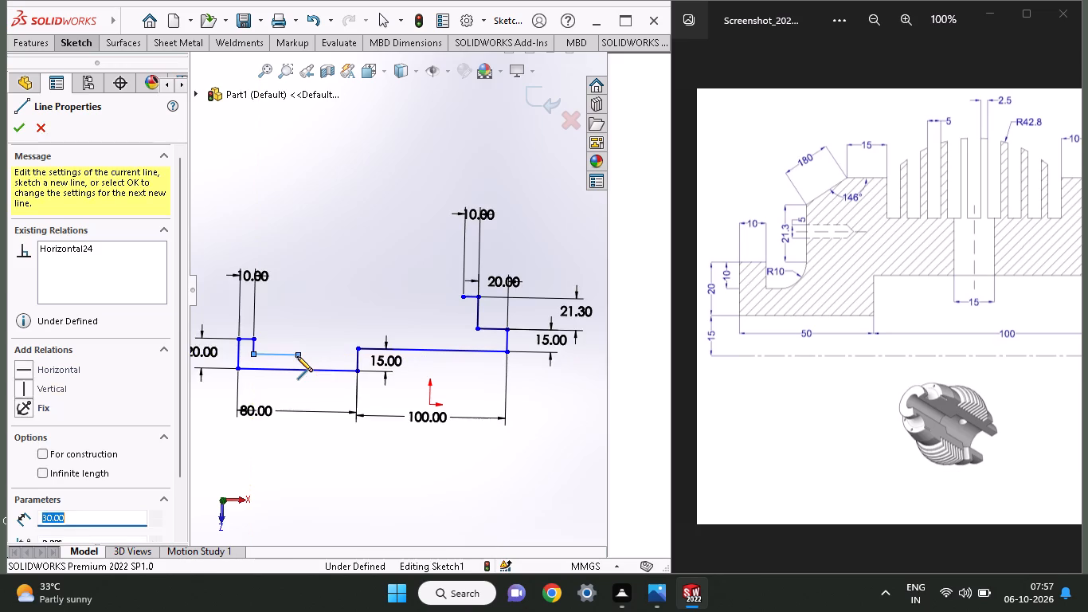
{"action": "left_click", "coordinate": [301, 249]}
{"action": "right_click", "coordinate": [247, 179]}
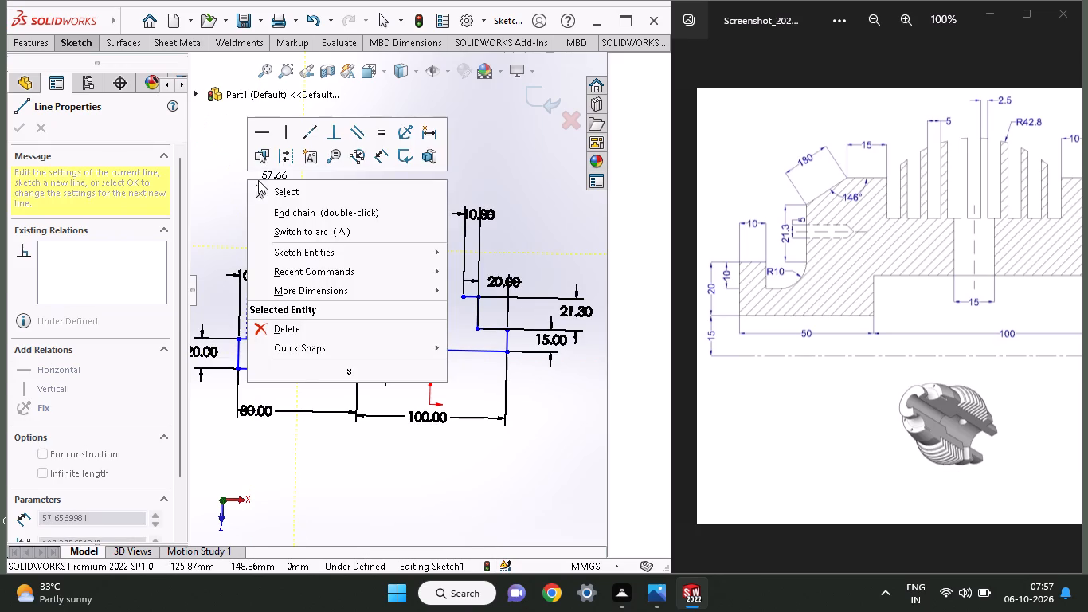
{"action": "left_click", "coordinate": [258, 180]}
{"action": "right_click", "coordinate": [258, 185]}
{"action": "left_click", "coordinate": [266, 190]}
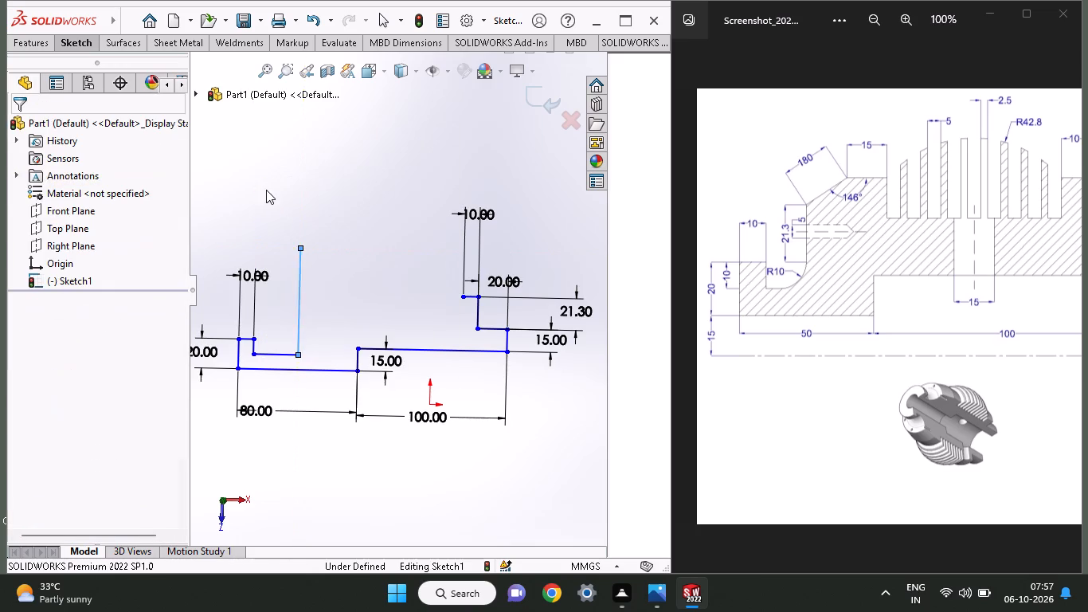
Dimension the endpoints of the groove's horizontal bottom line 20 mm apart.
{"action": "left_click", "coordinate": [88, 43]}
{"action": "left_click", "coordinate": [88, 73]}
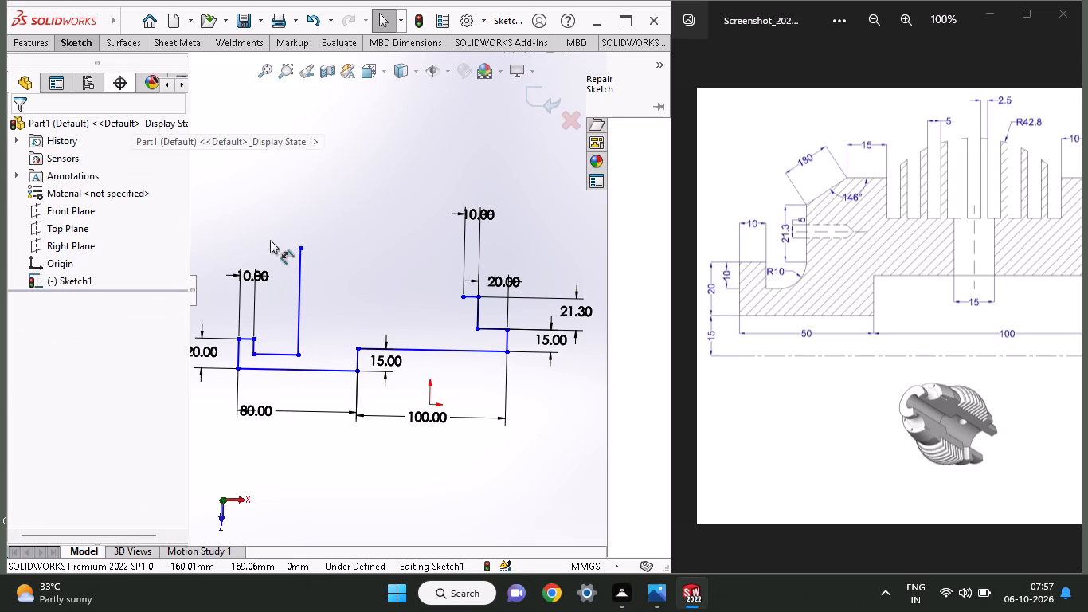
{"action": "left_click", "coordinate": [255, 355]}
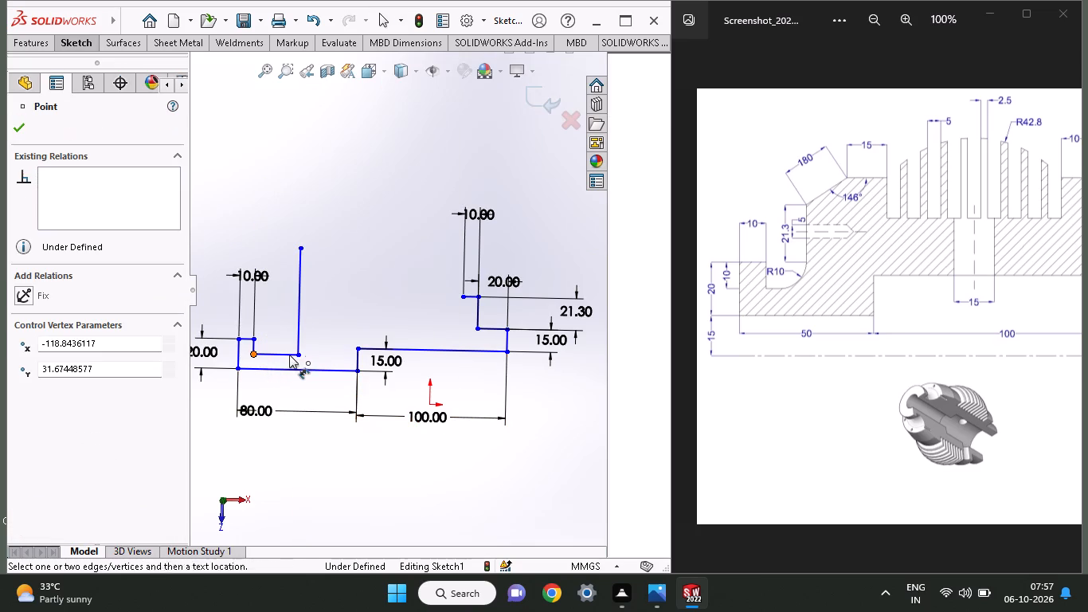
{"action": "left_click", "coordinate": [297, 357]}
{"action": "left_click", "coordinate": [288, 453]}
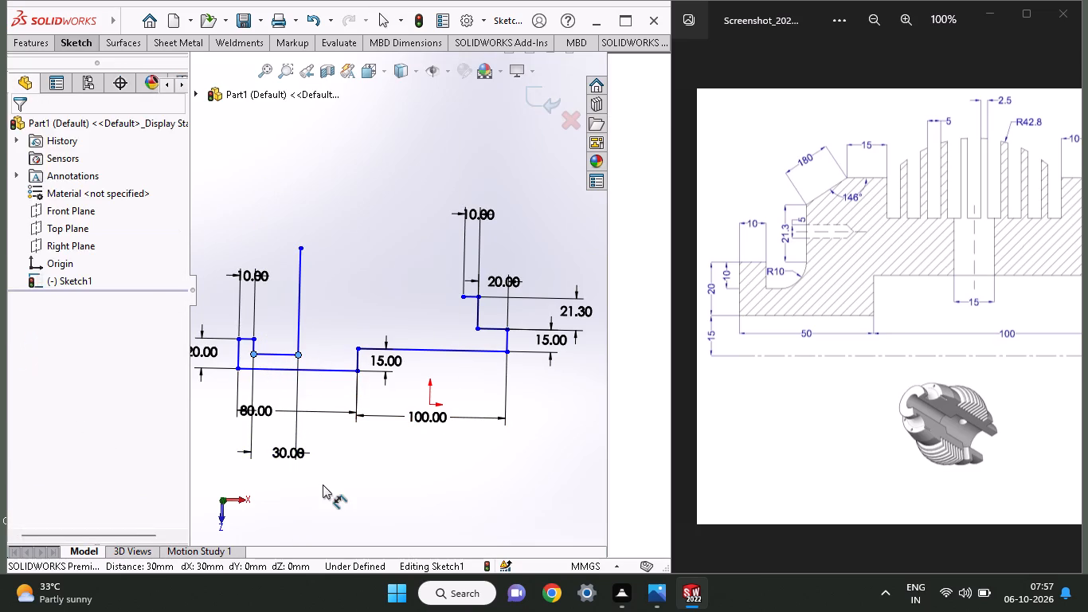
{"action": "key", "text": "2"}
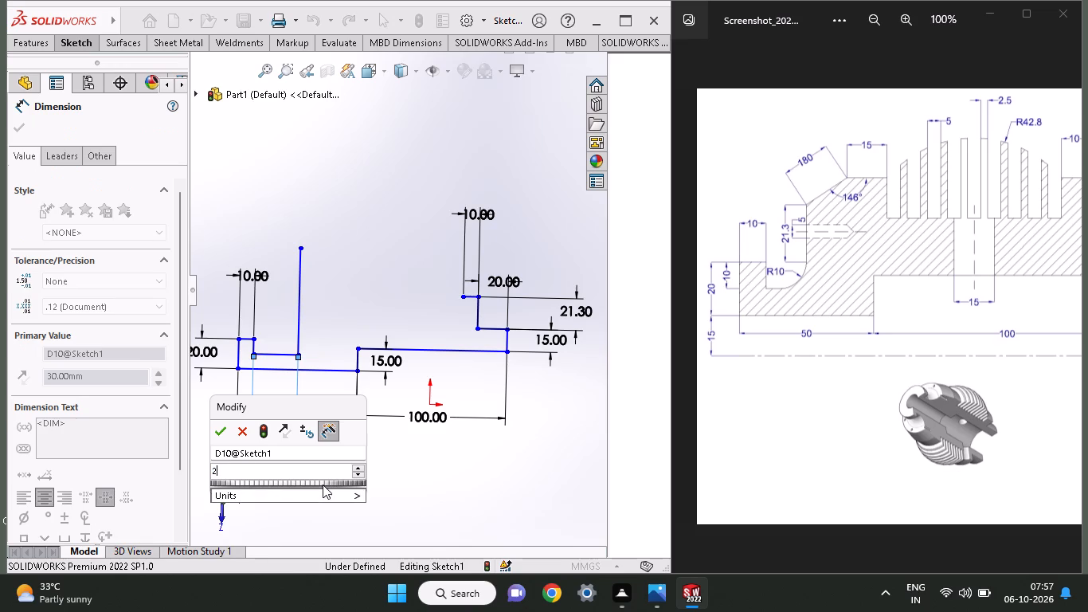
{"action": "key", "text": "0"}
{"action": "key", "text": "Return"}
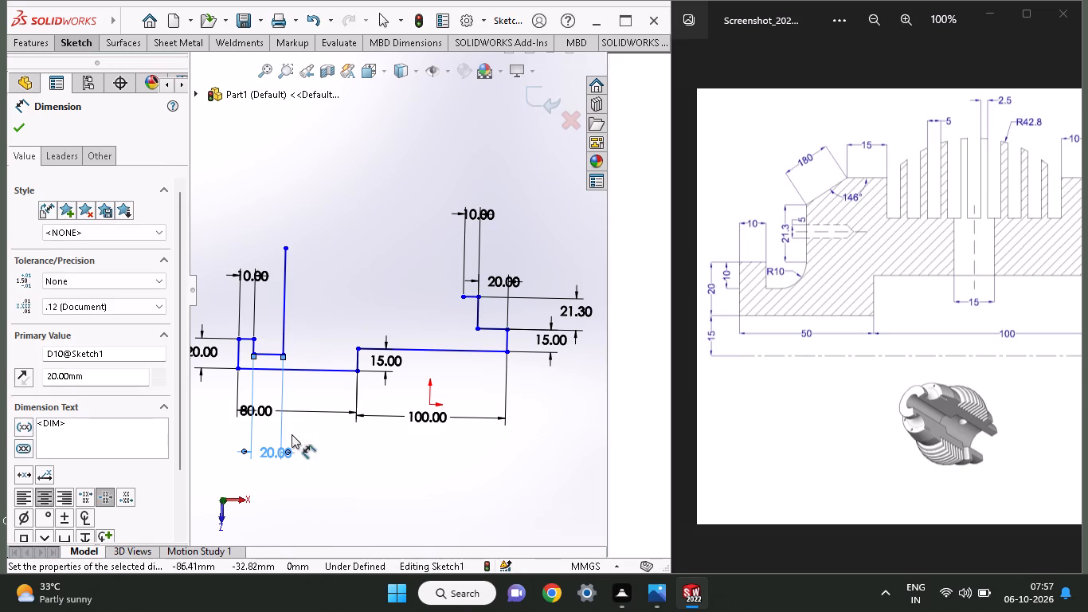
Add a 10 mm sketch fillet between the groove's bottom line and the long vertical line.
{"action": "scroll", "coordinate": [260, 371], "scroll_direction": "up", "scroll_amount": 1, "text": "ctrl"}
{"action": "scroll", "coordinate": [260, 371], "scroll_direction": "down", "scroll_amount": 2, "text": "ctrl"}
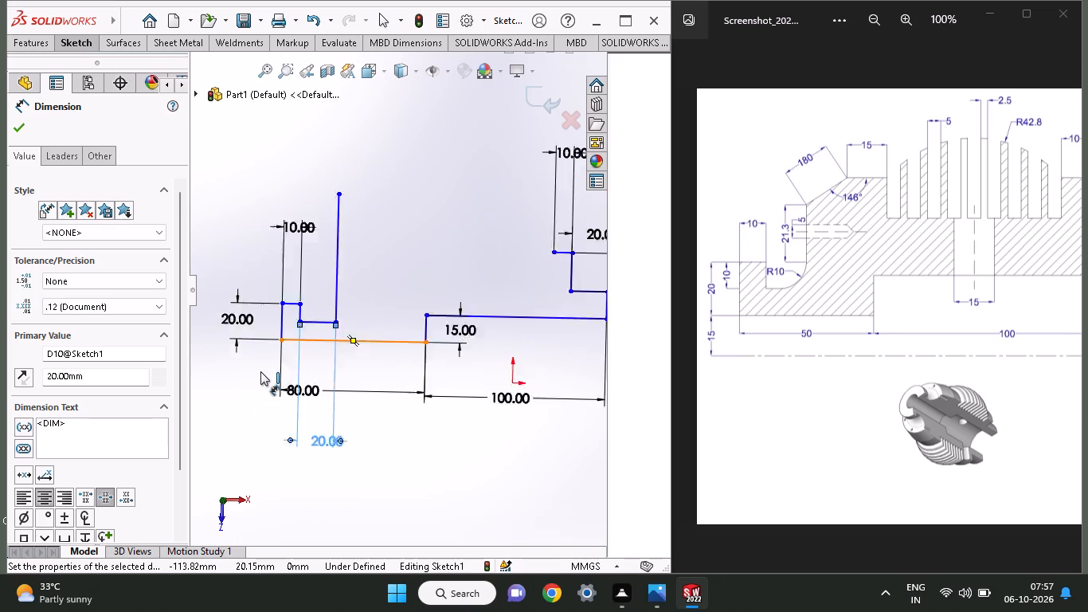
{"action": "scroll", "coordinate": [260, 371], "scroll_direction": "down", "scroll_amount": 2, "text": "ctrl"}
{"action": "scroll", "coordinate": [384, 205], "scroll_direction": "down", "scroll_amount": 2, "text": "ctrl"}
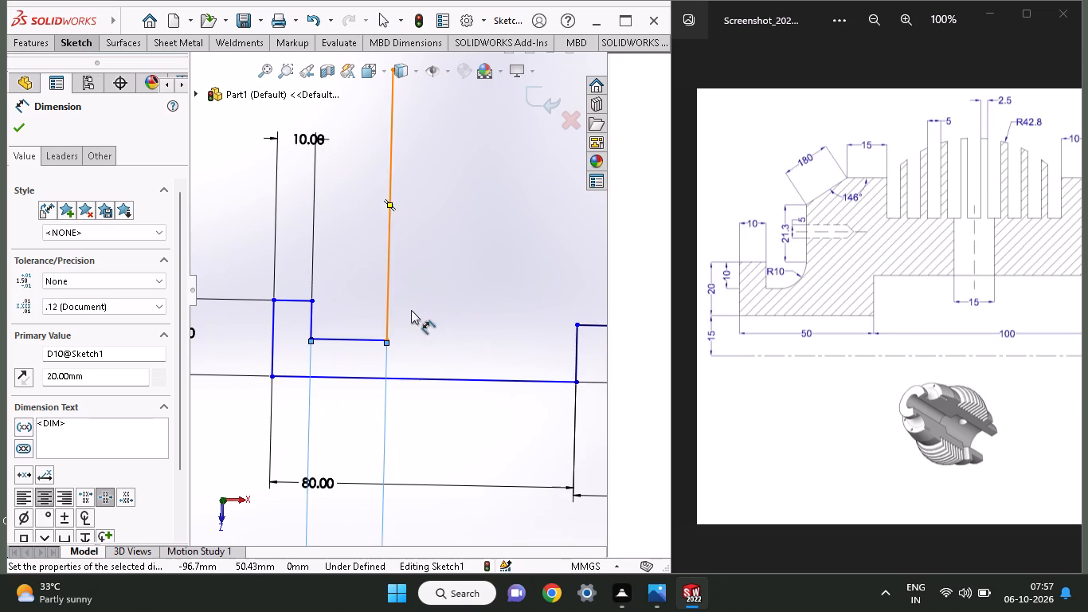
{"action": "scroll", "coordinate": [425, 329], "scroll_direction": "down", "scroll_amount": 1, "text": "ctrl"}
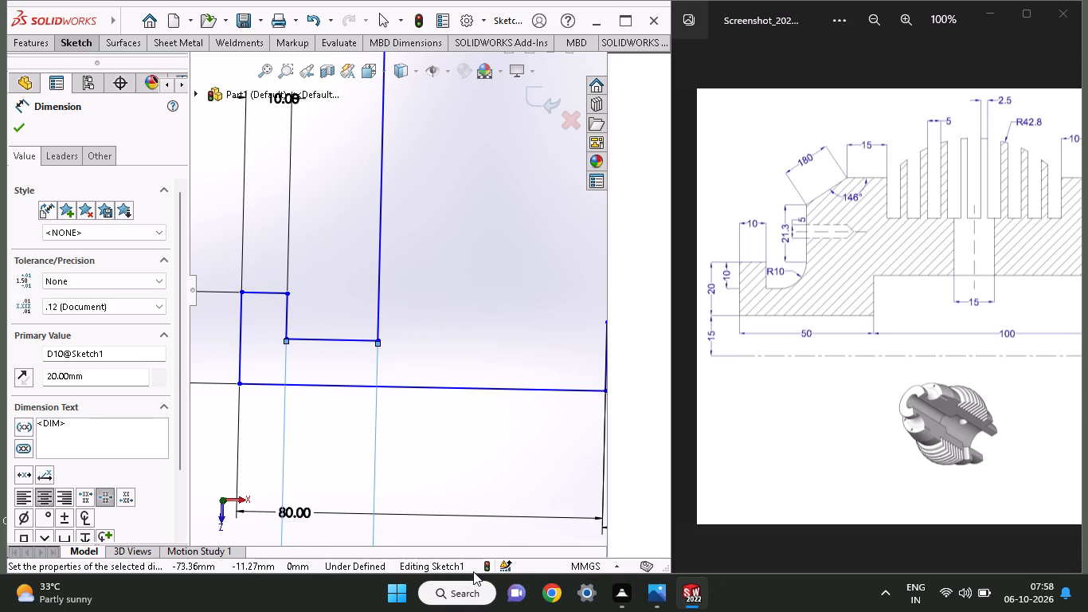
{"action": "left_click", "coordinate": [76, 39]}
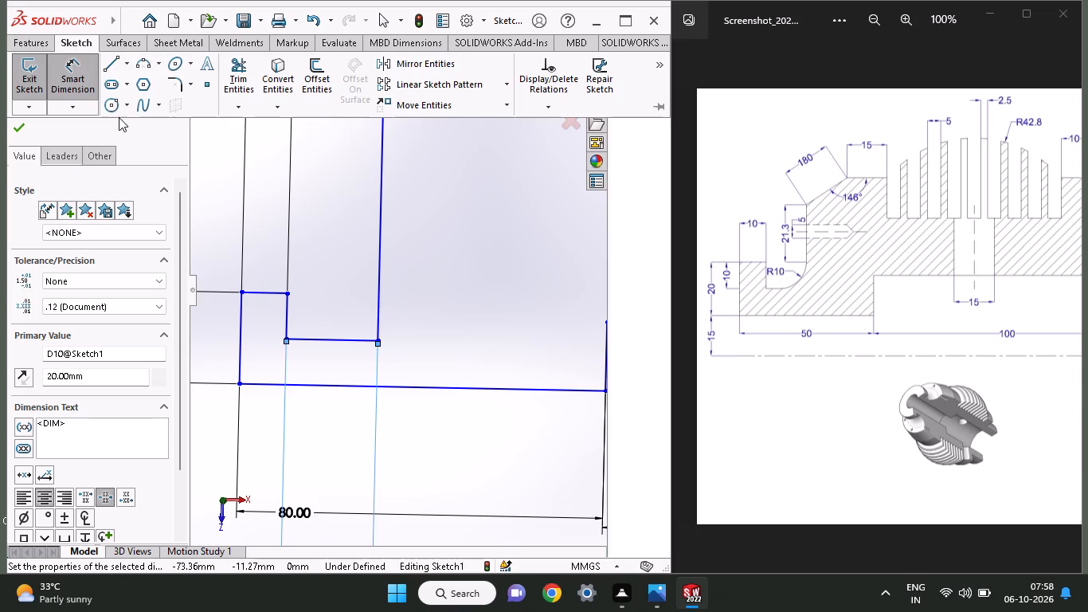
{"action": "left_click", "coordinate": [108, 102]}
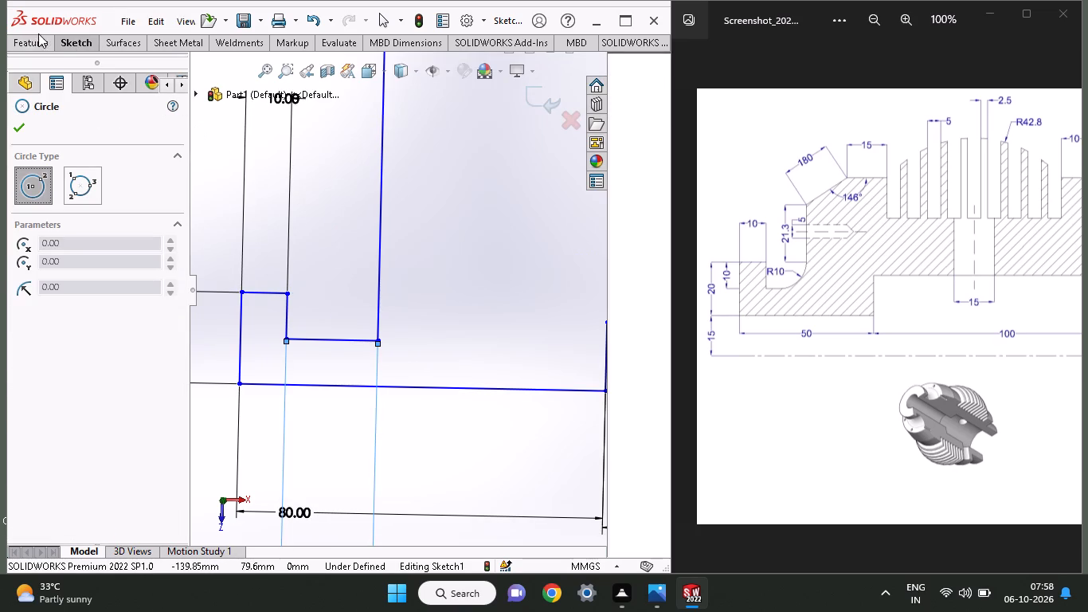
{"action": "left_click", "coordinate": [64, 41]}
{"action": "left_click", "coordinate": [179, 80]}
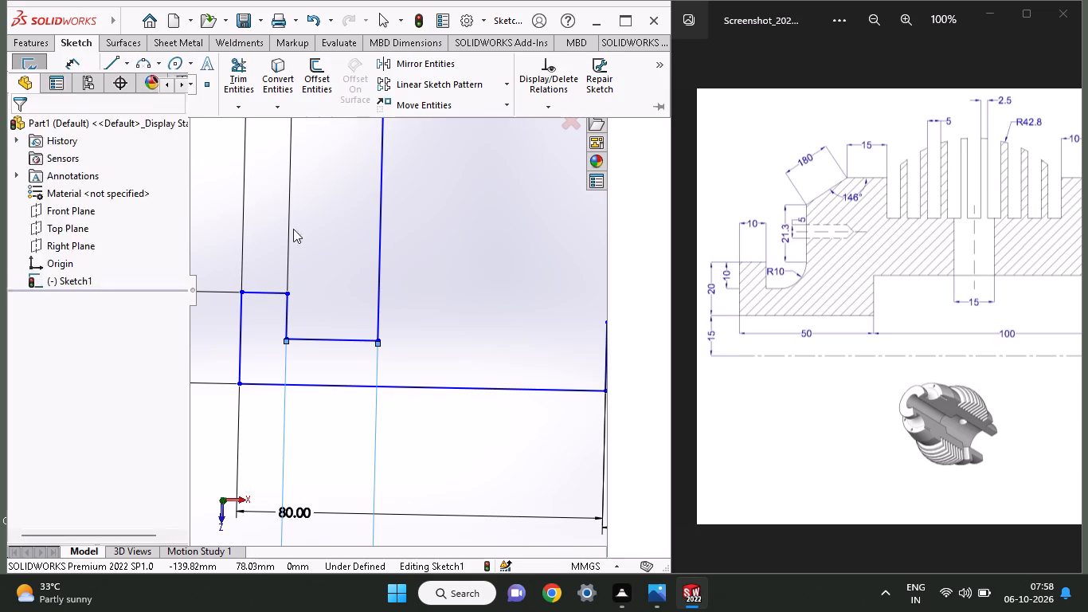
{"action": "left_click", "coordinate": [354, 339]}
{"action": "left_click", "coordinate": [382, 312]}
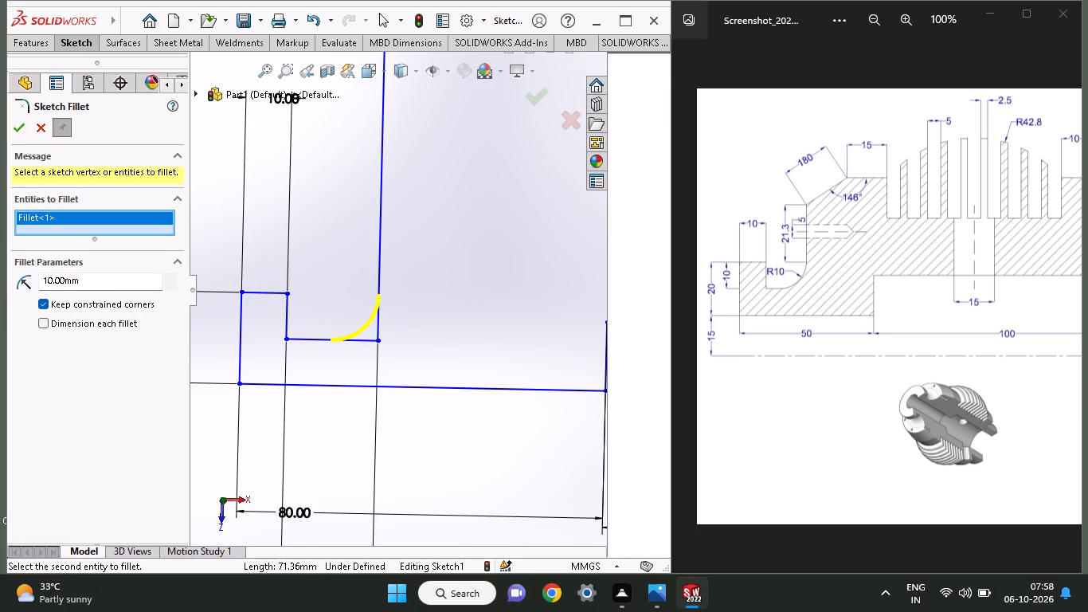
{"action": "left_click", "coordinate": [14, 120]}
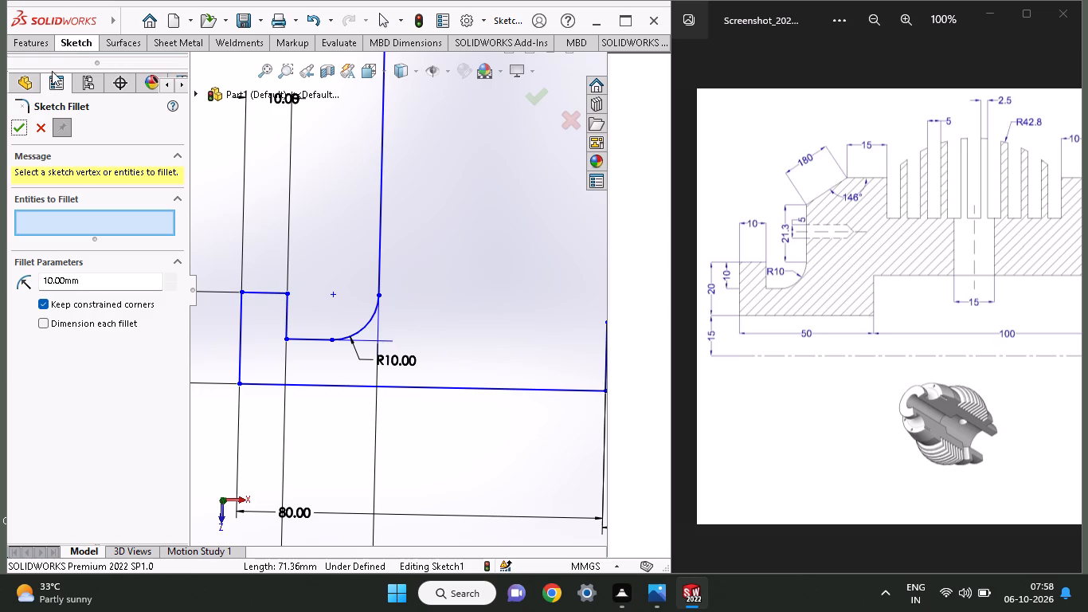
Dimension the long vertical line from the fillet's upper end to its top endpoint as 21.3 mm.
{"action": "left_click", "coordinate": [68, 42]}
{"action": "left_click", "coordinate": [78, 61]}
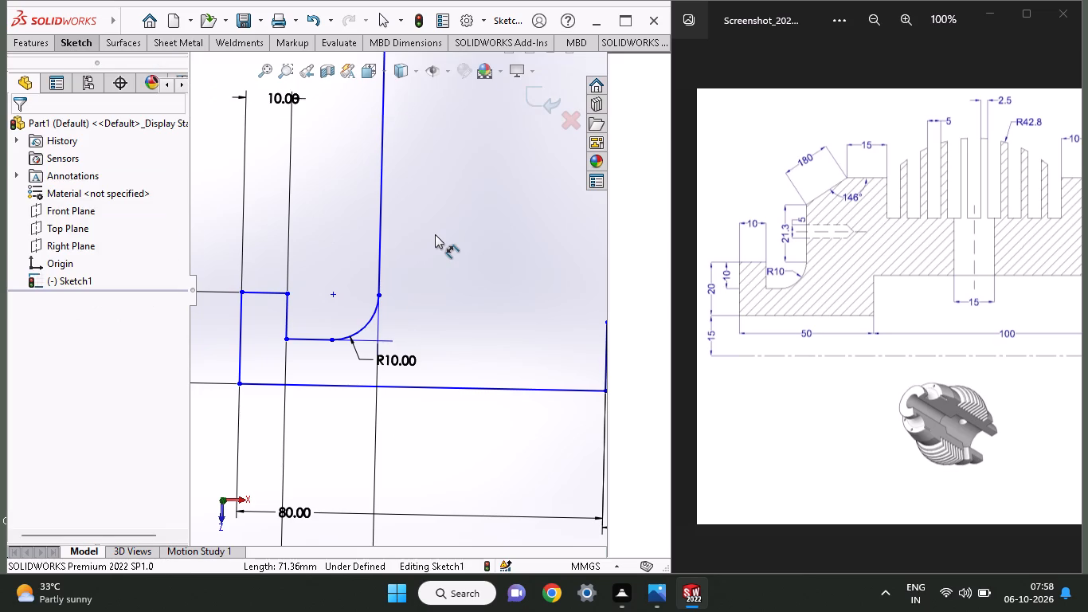
{"action": "scroll", "coordinate": [435, 234], "scroll_direction": "up", "scroll_amount": 3, "text": "ctrl"}
{"action": "scroll", "coordinate": [435, 234], "scroll_direction": "down", "scroll_amount": 2, "text": "ctrl"}
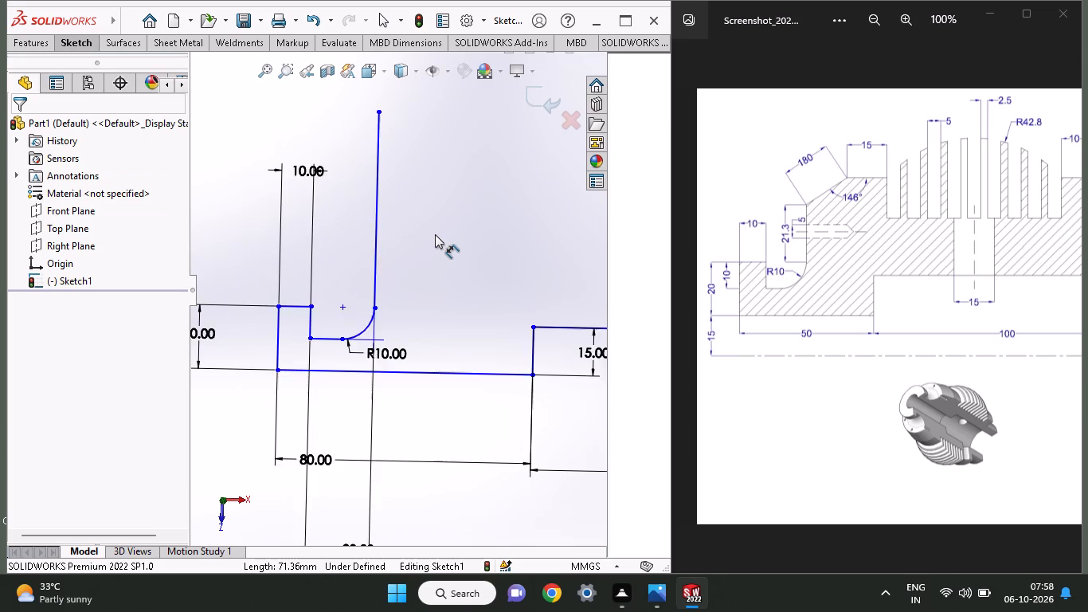
{"action": "left_click", "coordinate": [361, 328]}
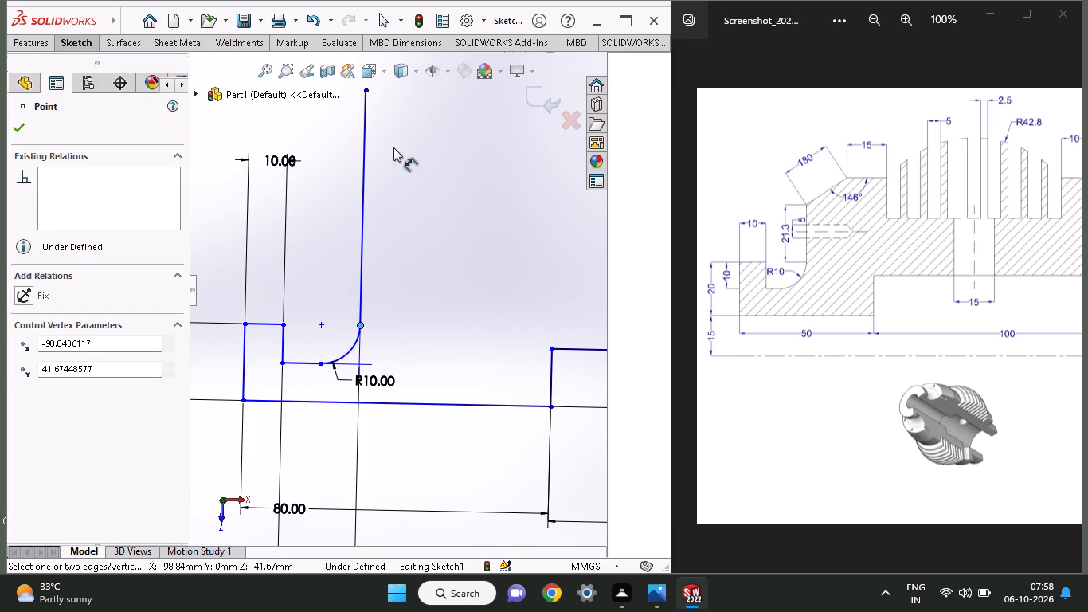
{"action": "left_click", "coordinate": [367, 92]}
{"action": "left_click", "coordinate": [317, 214]}
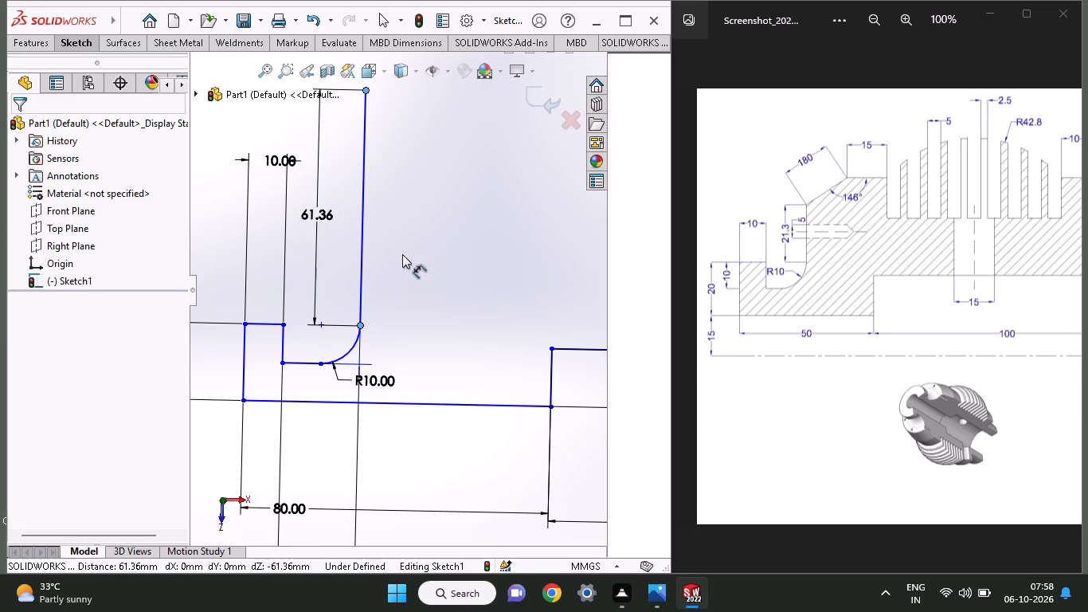
{"action": "type", "text": "21.3"}
{"action": "key", "text": "Return"}
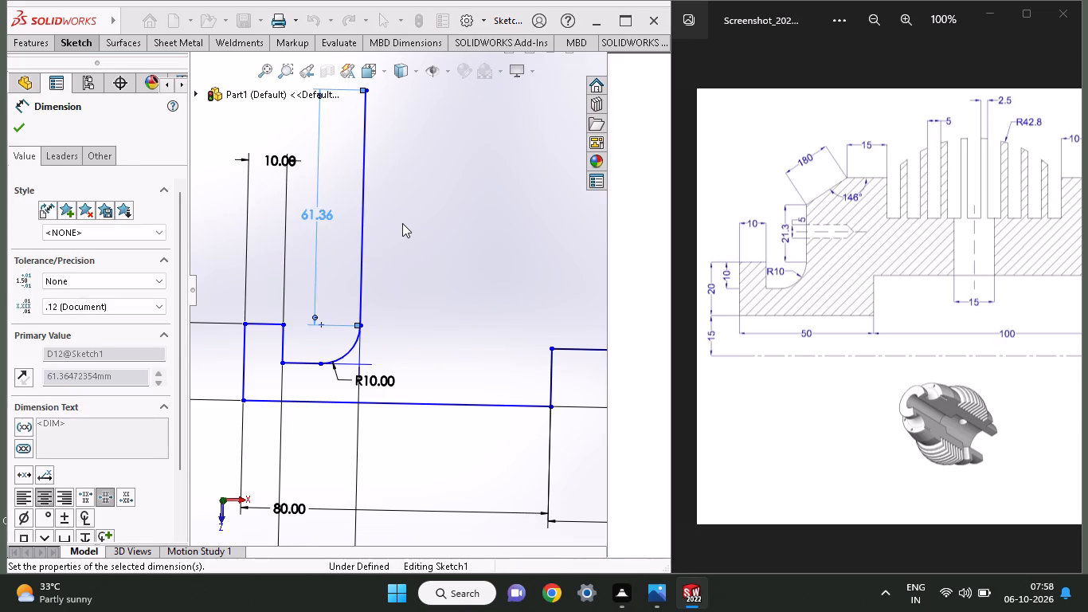
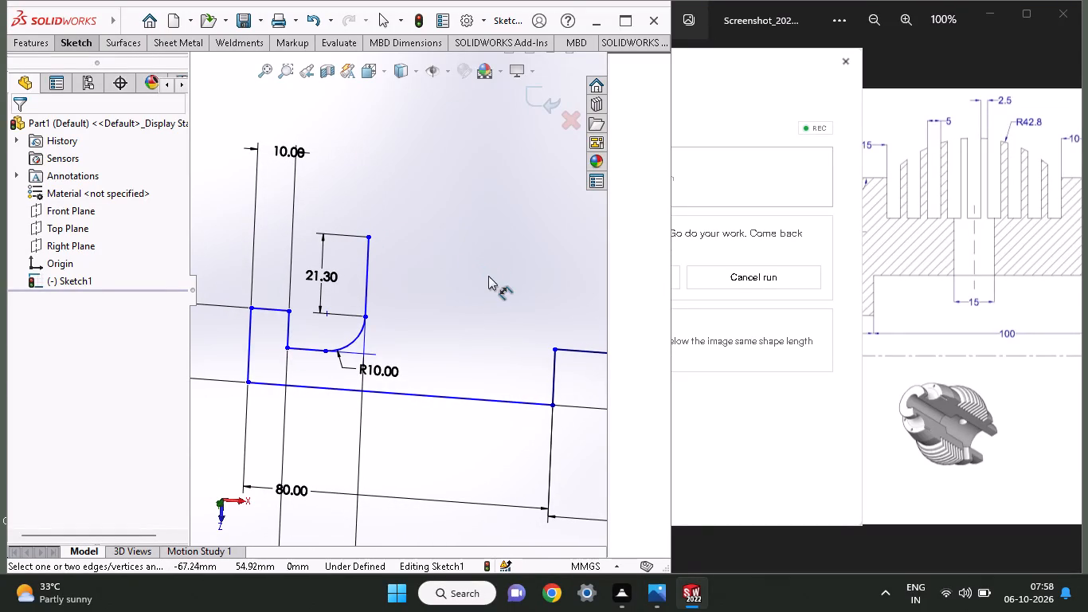
Compare the profile sketch's left groove and right-hand steps with the reference drawing.
{"action": "middle_click_drag", "start_coordinate": [491, 326], "coordinate": [490, 256]}
{"action": "middle_click_drag", "start_coordinate": [488, 282], "coordinate": [486, 311]}
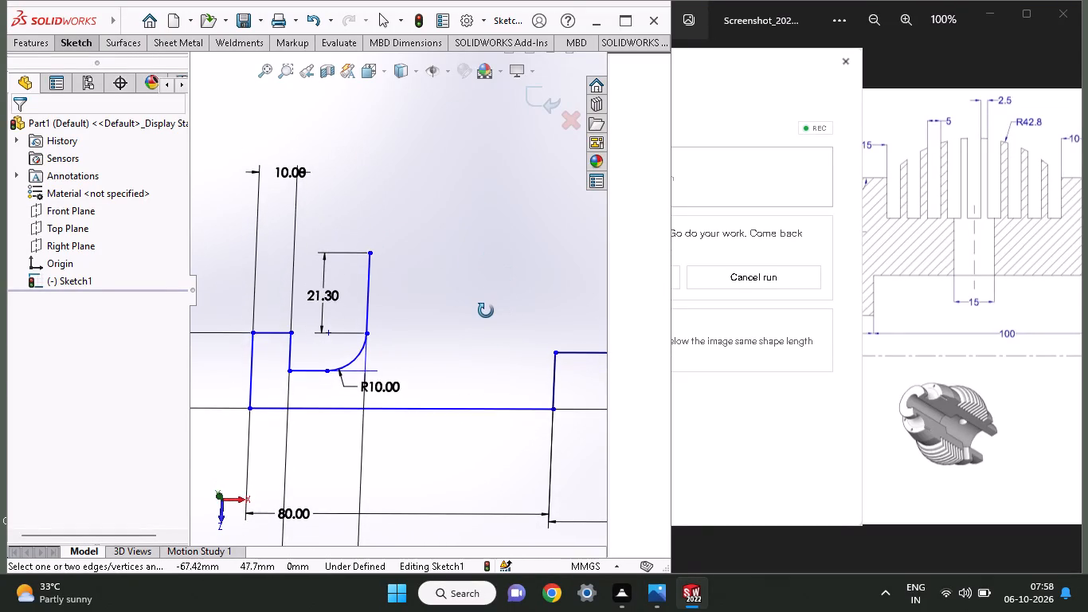
{"action": "middle_click_drag", "start_coordinate": [486, 311], "coordinate": [484, 328]}
{"action": "left_click", "coordinate": [963, 318]}
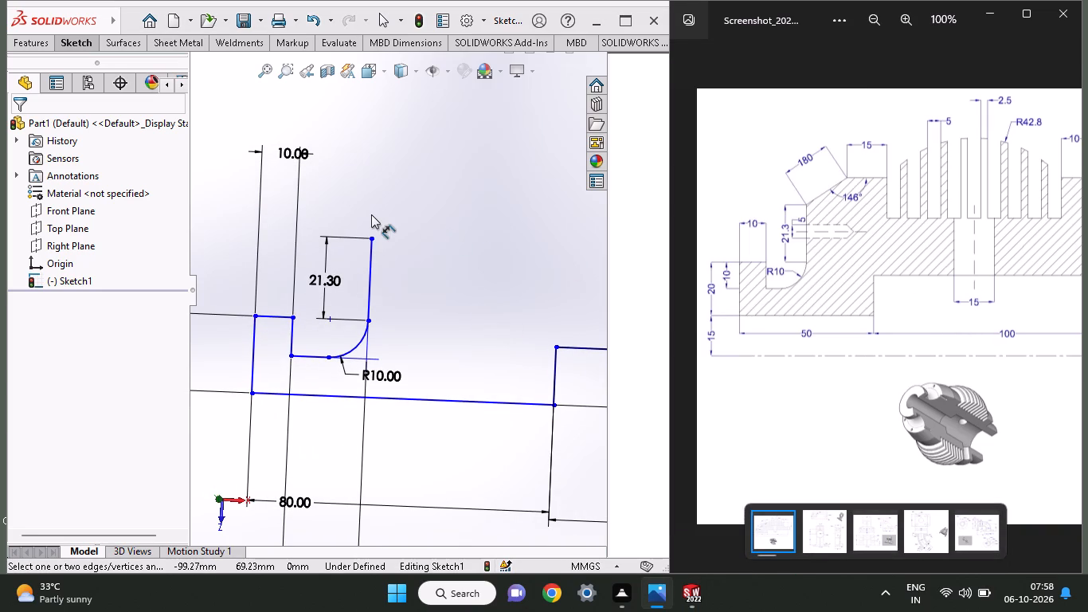
{"action": "left_click", "coordinate": [807, 269]}
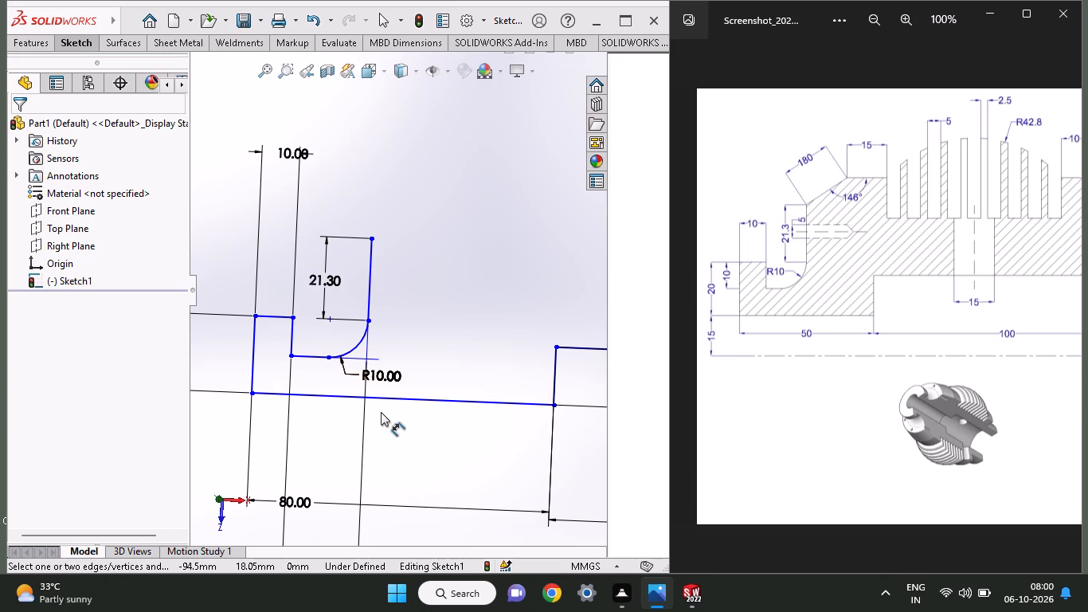
{"action": "middle_click", "coordinate": [425, 316]}
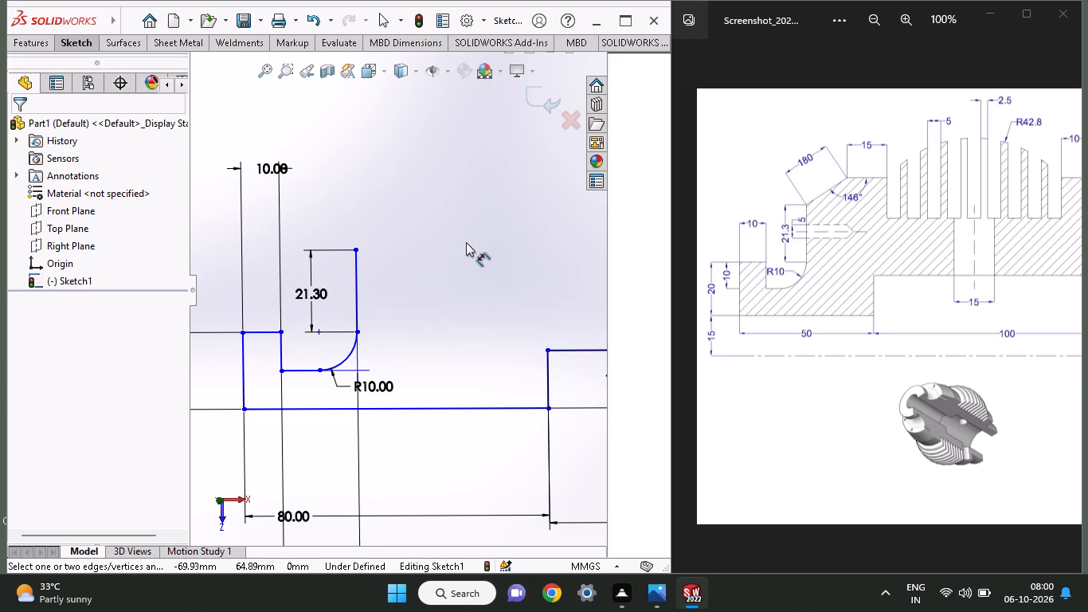
{"action": "middle_click_drag", "start_coordinate": [550, 268], "coordinate": [529, 270]}
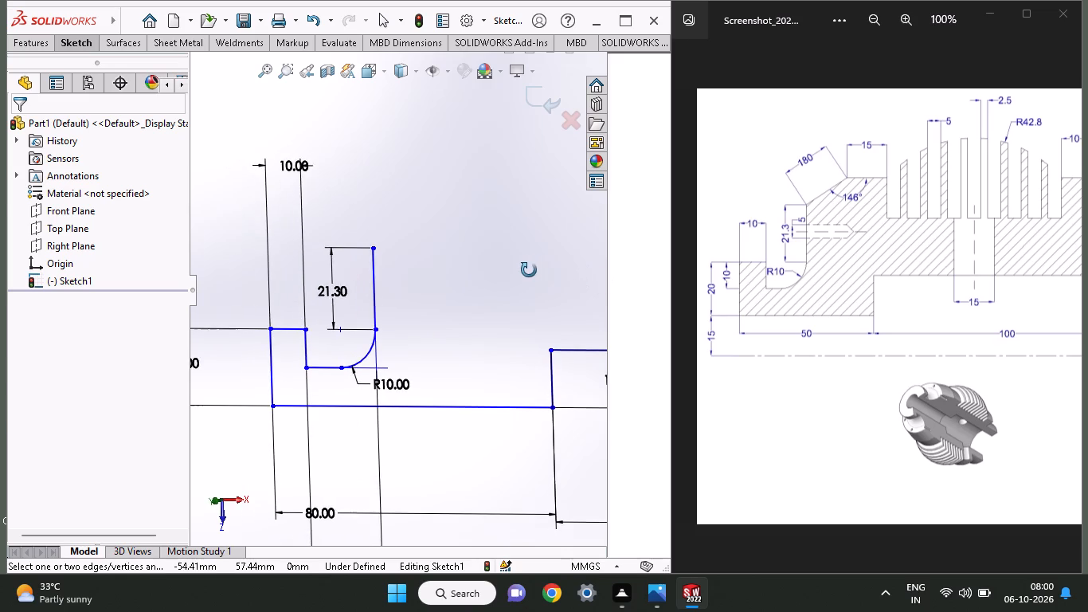
{"action": "middle_click_drag", "start_coordinate": [529, 270], "coordinate": [553, 249]}
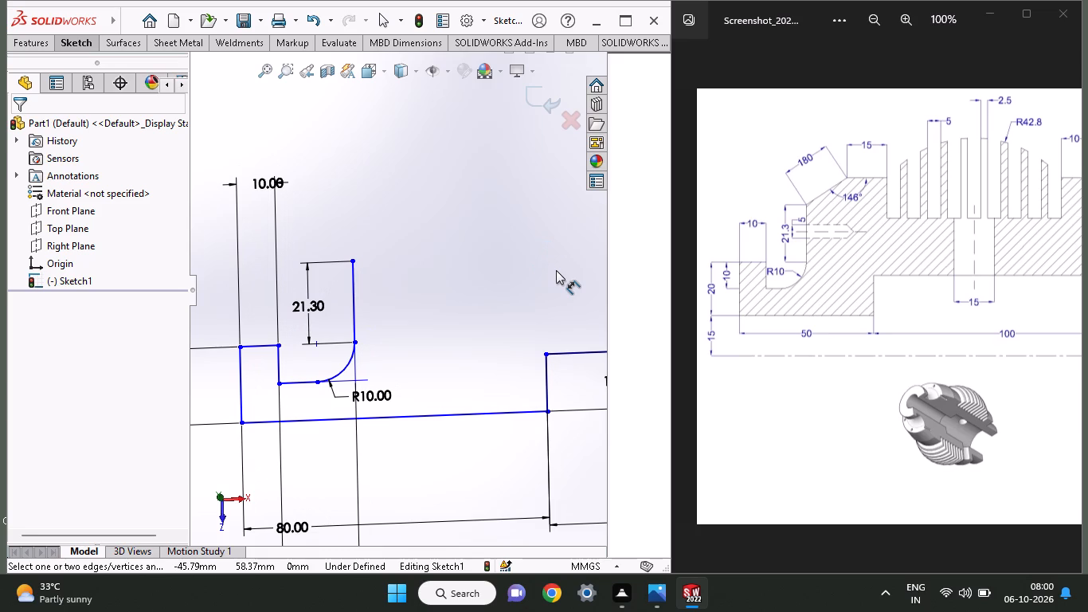
{"action": "scroll", "coordinate": [504, 287], "scroll_direction": "down", "scroll_amount": 4, "text": "ctrl"}
{"action": "scroll", "coordinate": [504, 287], "scroll_direction": "up", "scroll_amount": 5, "text": "ctrl"}
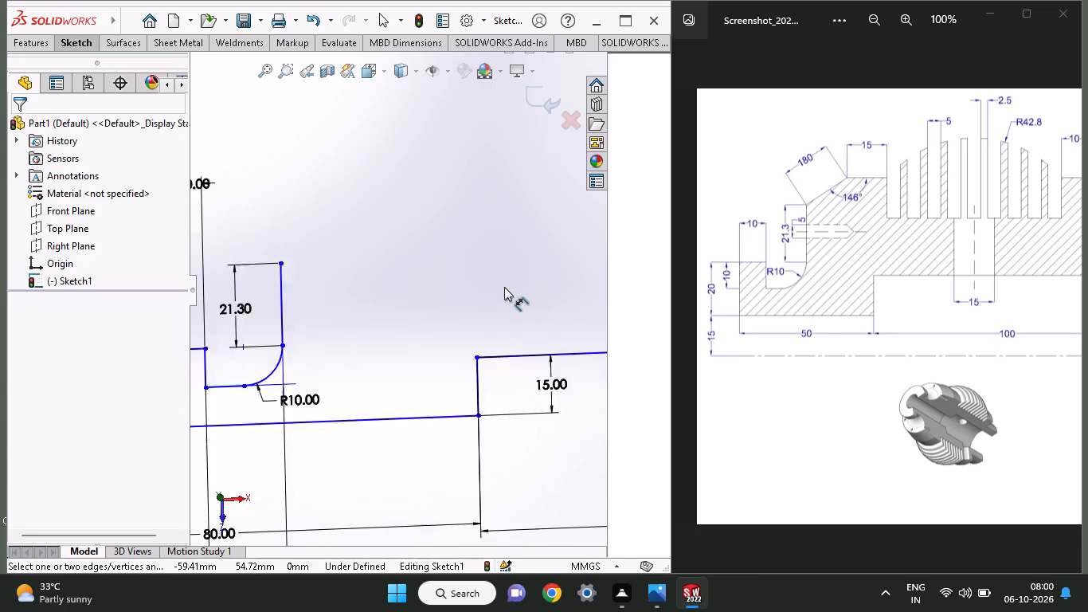
{"action": "scroll", "coordinate": [504, 287], "scroll_direction": "up", "scroll_amount": 7, "text": "ctrl"}
{"action": "scroll", "coordinate": [504, 287], "scroll_direction": "down", "scroll_amount": 3, "text": "ctrl"}
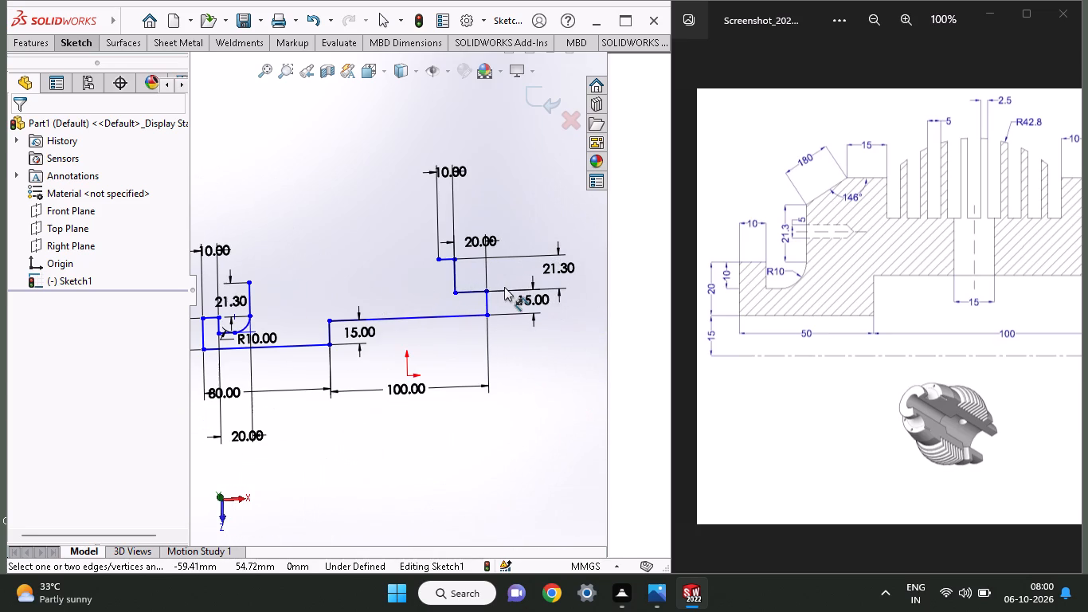
{"action": "scroll", "coordinate": [421, 271], "scroll_direction": "down", "scroll_amount": 1, "text": "ctrl"}
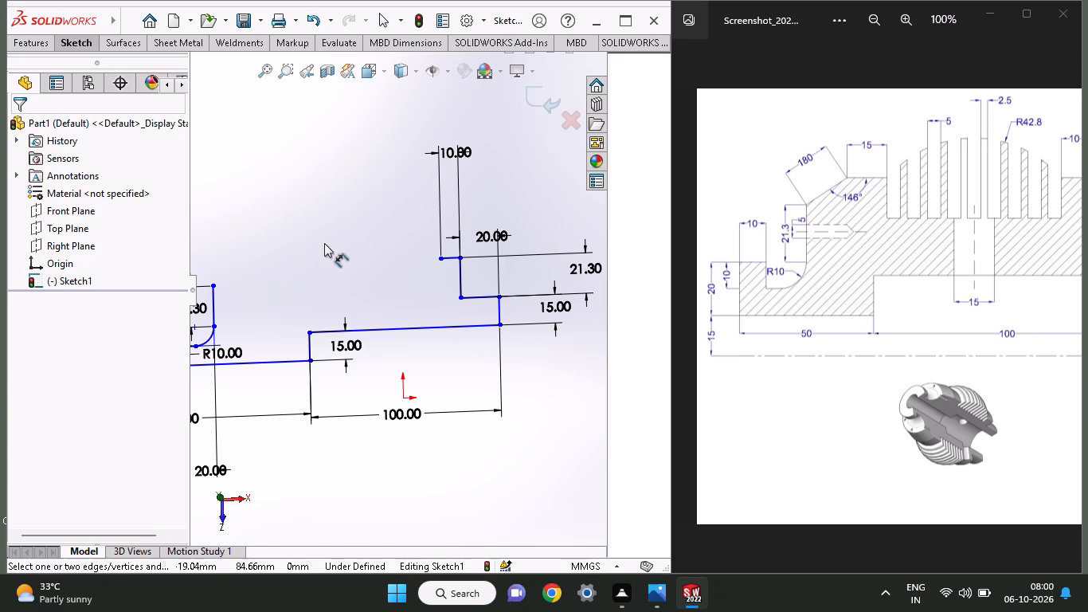
{"action": "scroll", "coordinate": [346, 241], "scroll_direction": "down", "scroll_amount": 2, "text": "ctrl"}
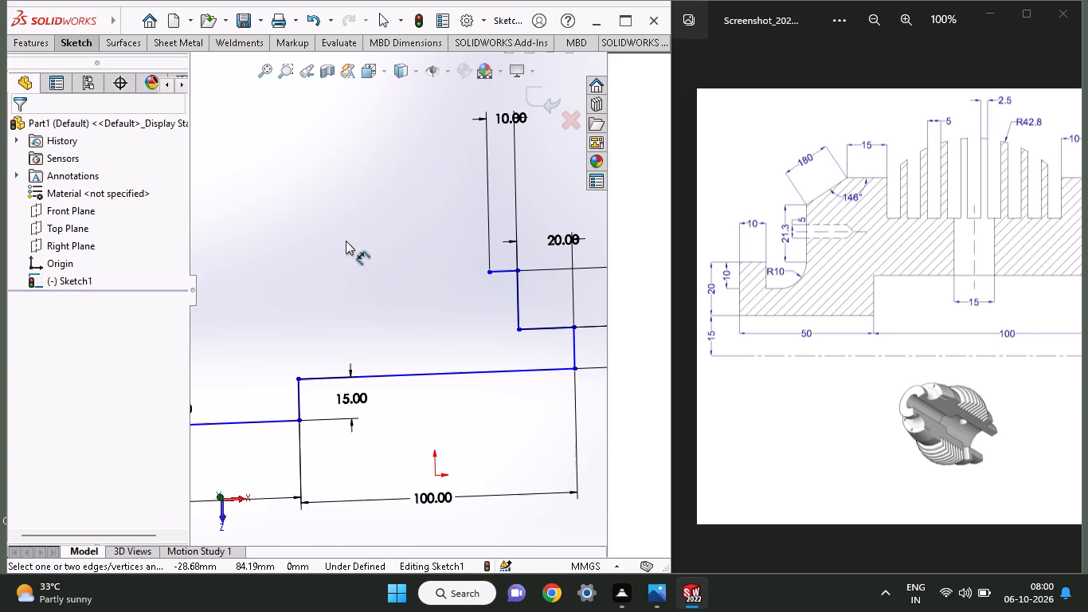
{"action": "scroll", "coordinate": [346, 241], "scroll_direction": "up", "scroll_amount": 1, "text": "ctrl"}
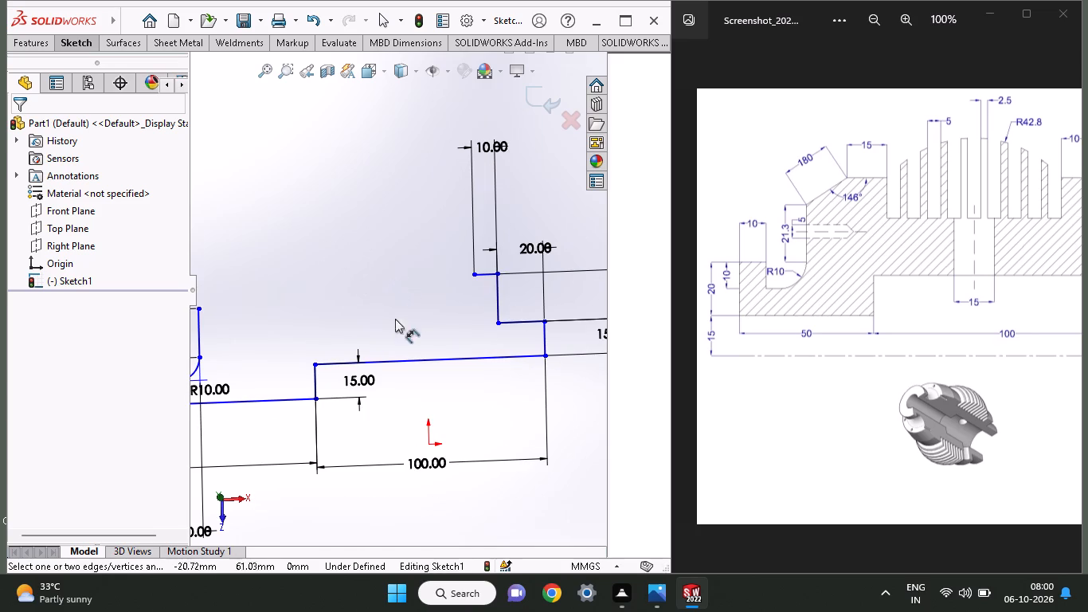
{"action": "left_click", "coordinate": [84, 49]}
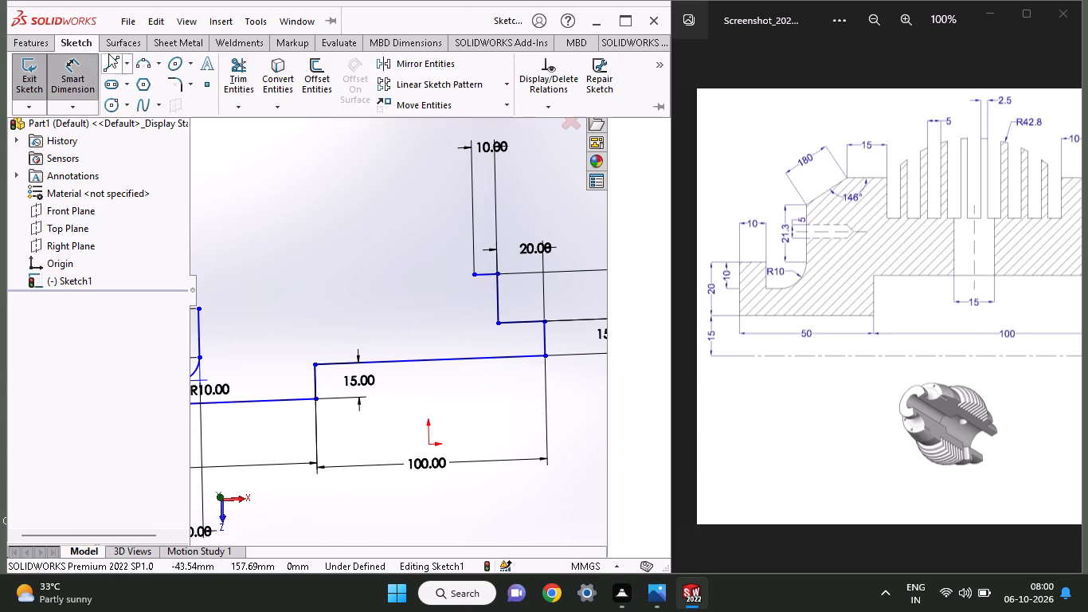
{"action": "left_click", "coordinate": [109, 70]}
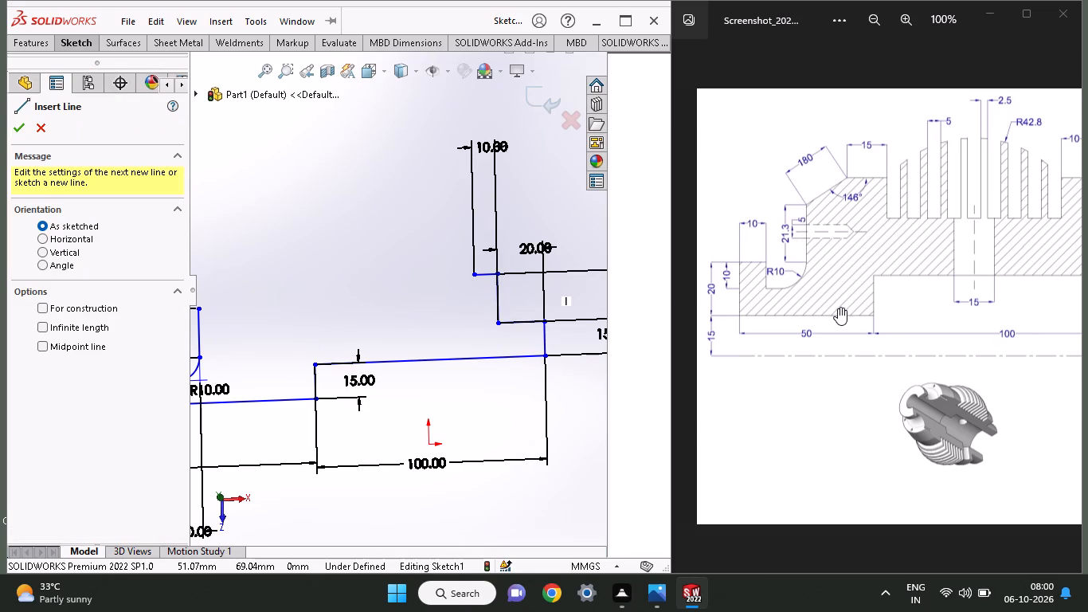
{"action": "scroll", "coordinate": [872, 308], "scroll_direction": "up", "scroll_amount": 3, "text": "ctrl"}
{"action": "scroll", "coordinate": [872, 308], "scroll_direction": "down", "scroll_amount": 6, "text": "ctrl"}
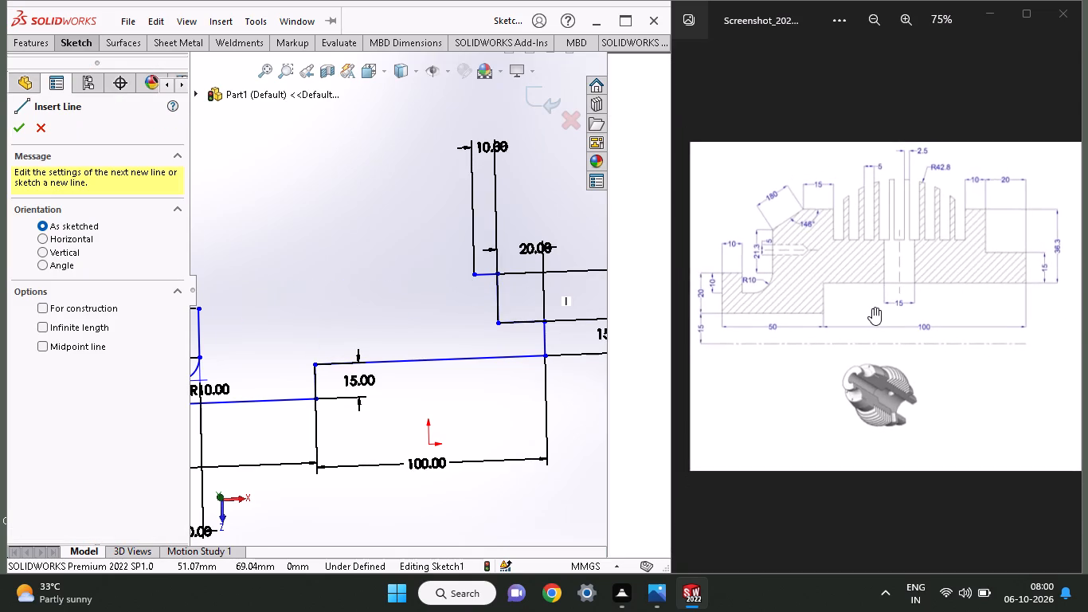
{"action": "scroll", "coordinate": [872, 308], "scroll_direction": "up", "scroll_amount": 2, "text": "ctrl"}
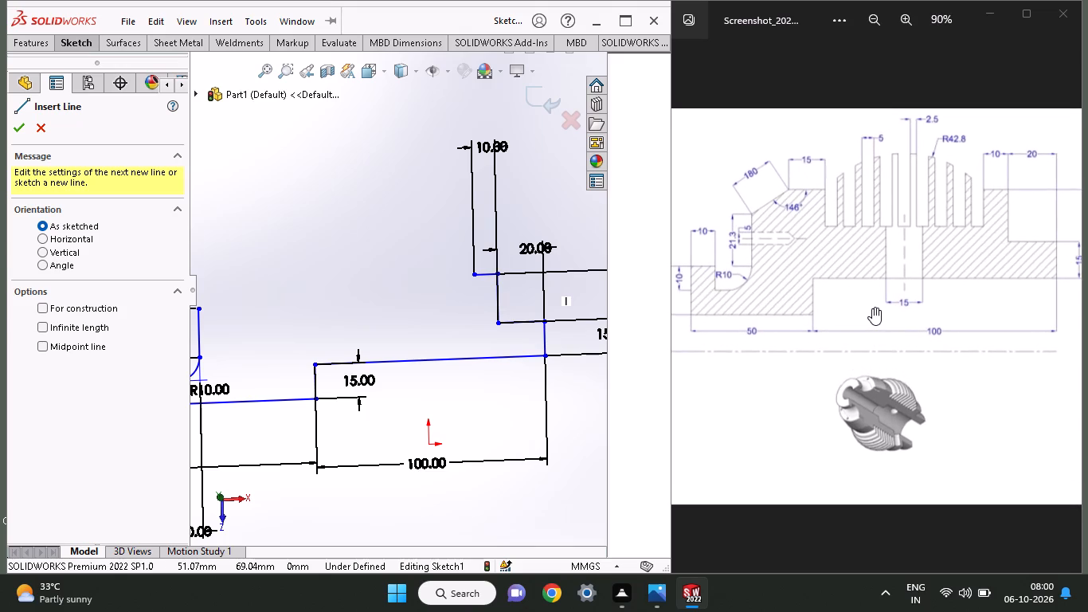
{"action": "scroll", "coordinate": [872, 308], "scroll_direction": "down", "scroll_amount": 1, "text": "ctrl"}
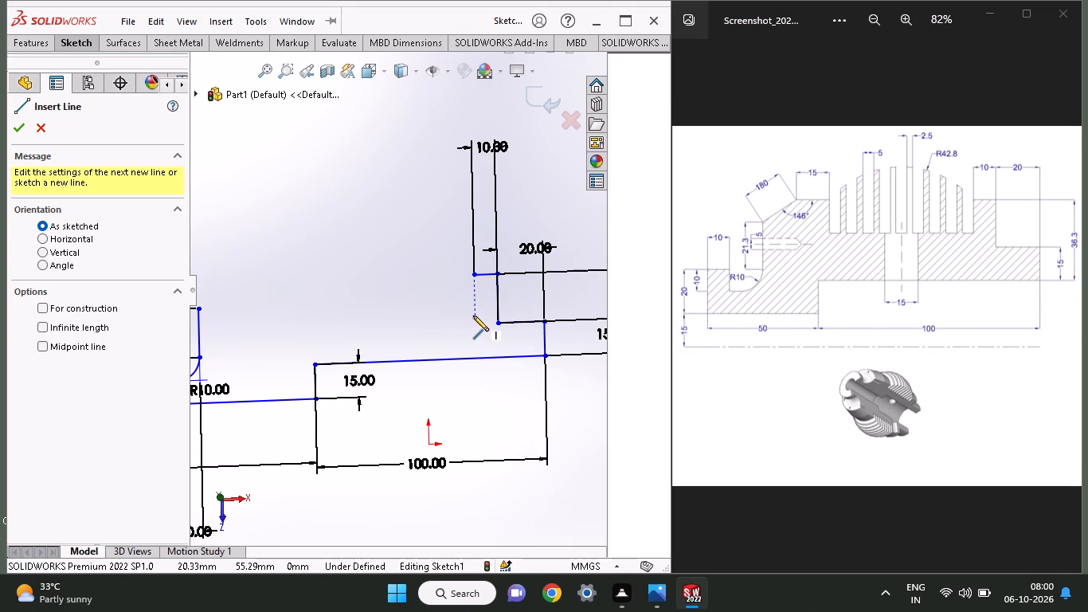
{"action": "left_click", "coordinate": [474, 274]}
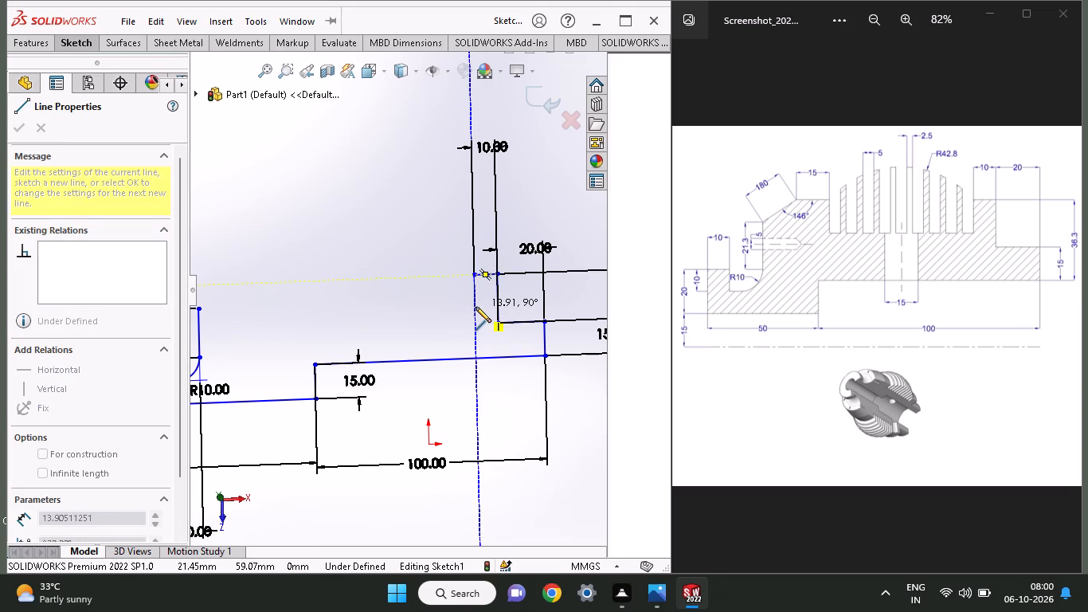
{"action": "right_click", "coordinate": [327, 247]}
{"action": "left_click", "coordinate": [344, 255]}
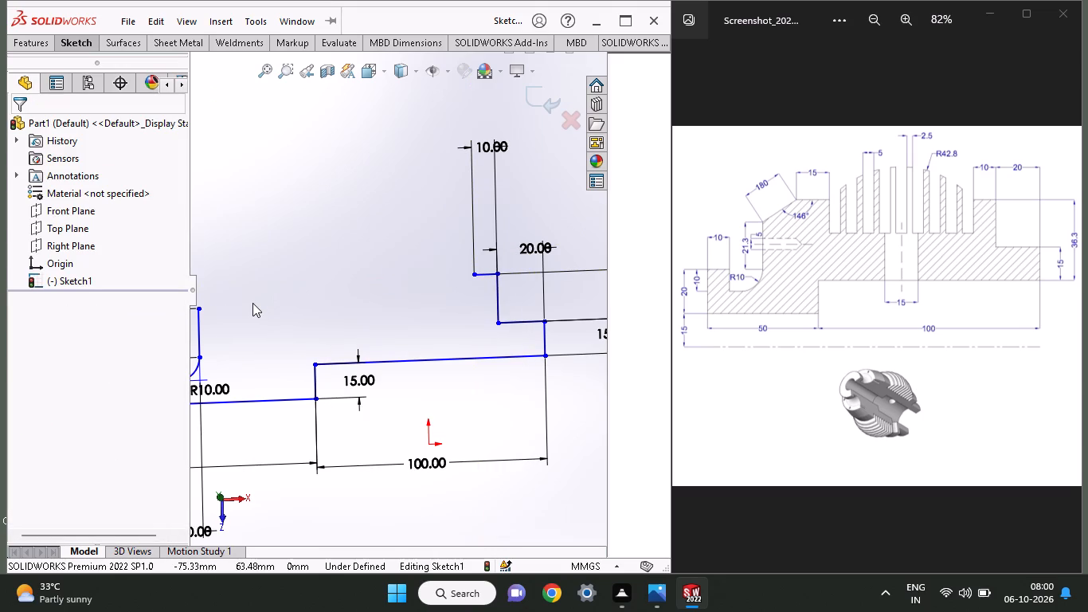
Draw a short horizontal line about 8 mm long across the midpoint of the 21.3 mm vertical line.
{"action": "scroll", "coordinate": [252, 303], "scroll_direction": "up", "scroll_amount": 3, "text": "ctrl"}
{"action": "scroll", "coordinate": [252, 303], "scroll_direction": "down", "scroll_amount": 2, "text": "ctrl"}
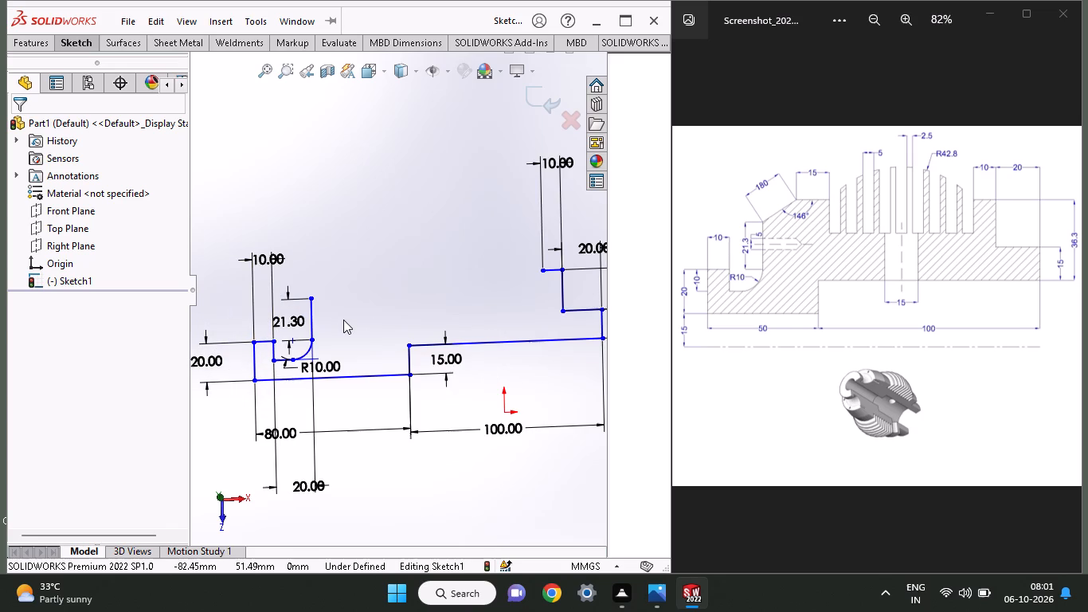
{"action": "scroll", "coordinate": [340, 322], "scroll_direction": "up", "scroll_amount": 1, "text": "ctrl"}
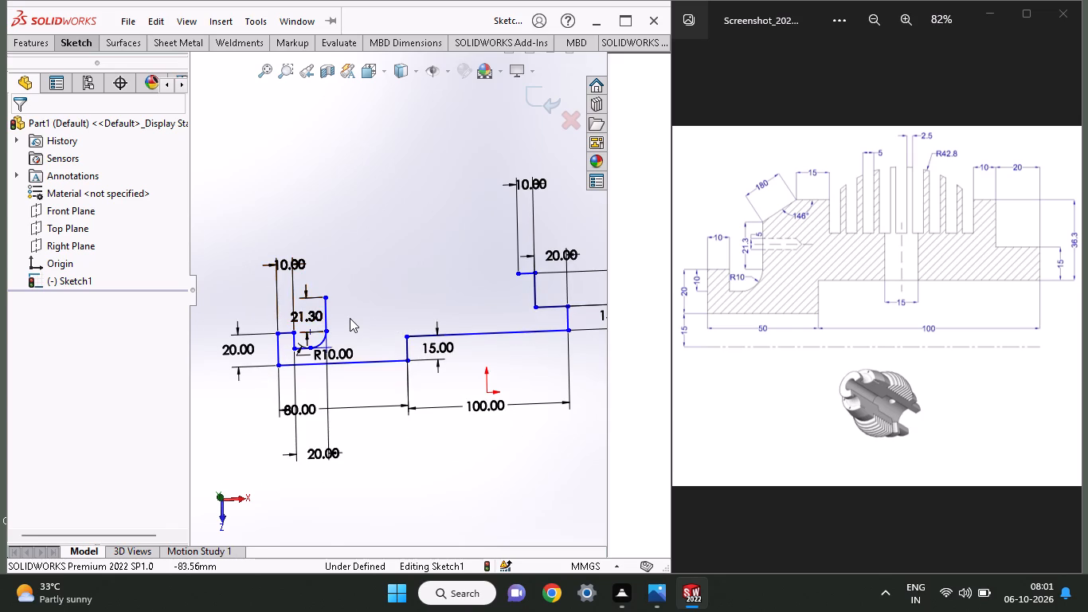
{"action": "scroll", "coordinate": [350, 318], "scroll_direction": "down", "scroll_amount": 6, "text": "ctrl"}
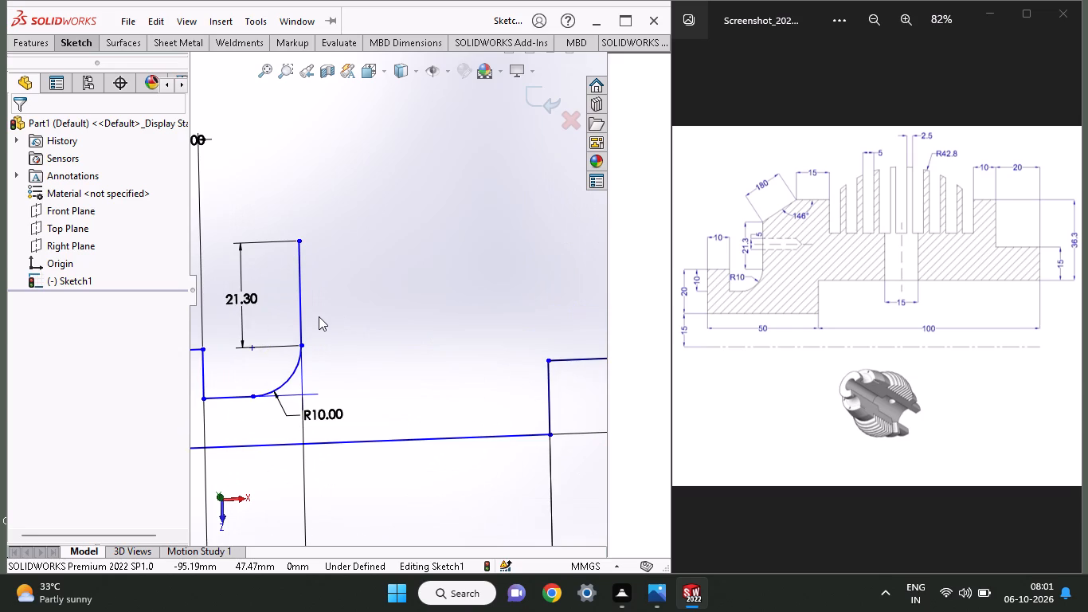
{"action": "left_click", "coordinate": [72, 48]}
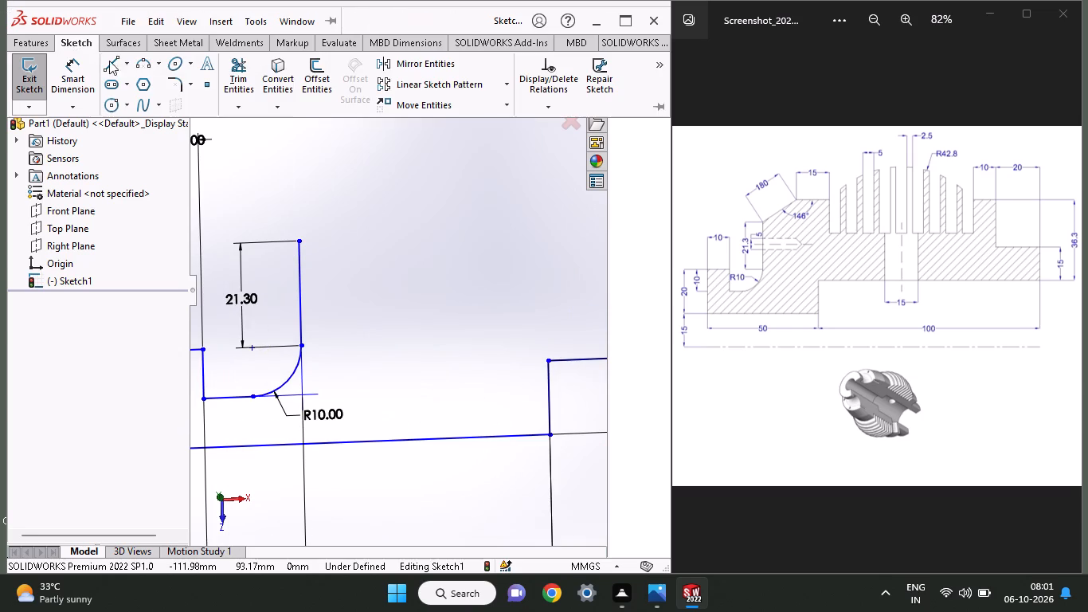
{"action": "left_click", "coordinate": [111, 65]}
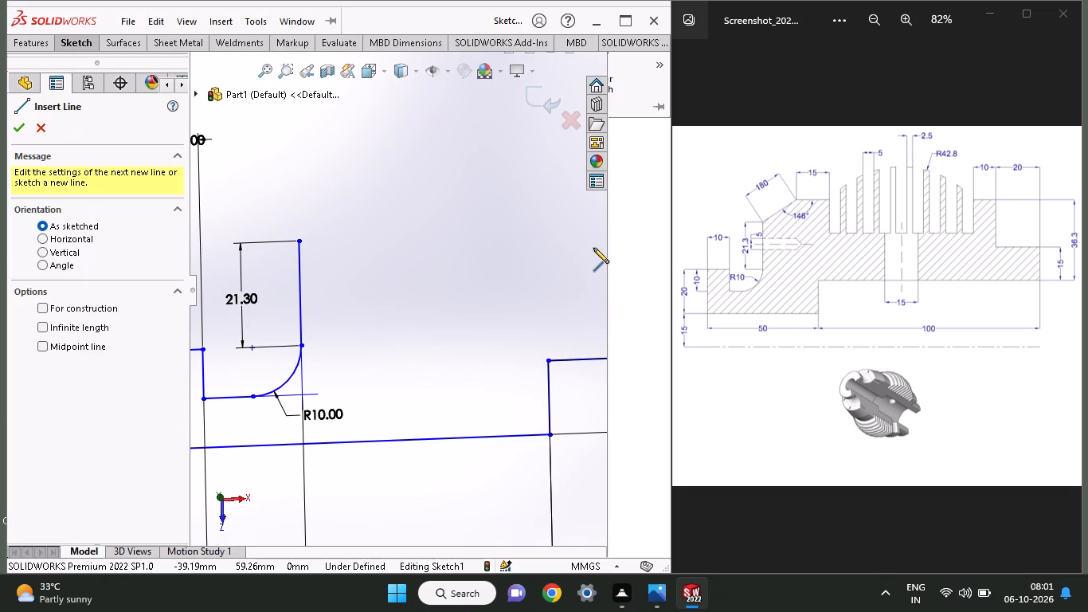
{"action": "left_click", "coordinate": [298, 294]}
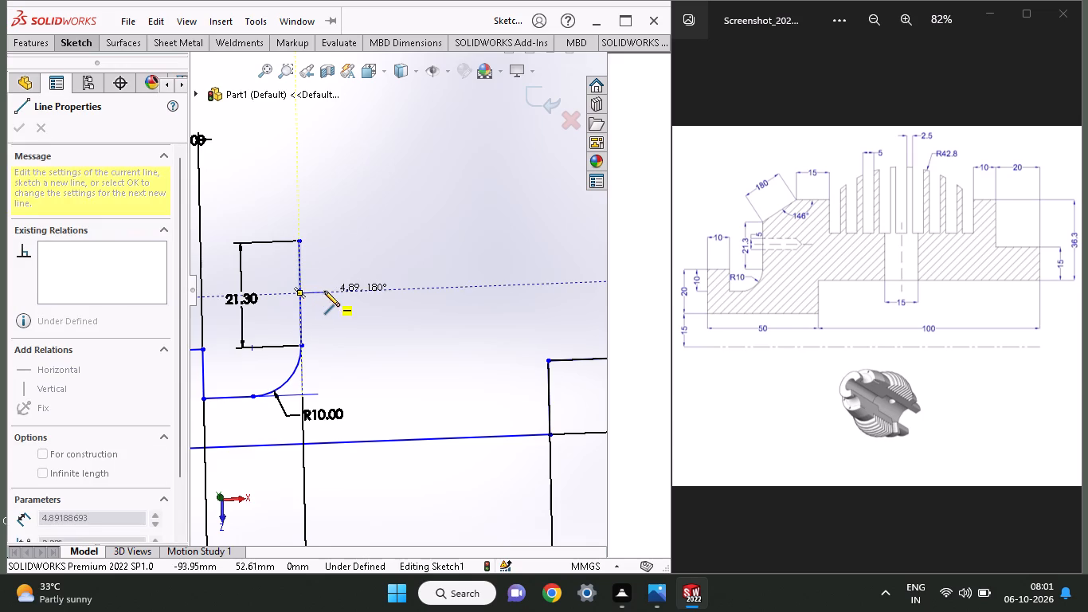
{"action": "left_click", "coordinate": [324, 291]}
{"action": "left_click", "coordinate": [285, 293]}
{"action": "right_click", "coordinate": [339, 202]}
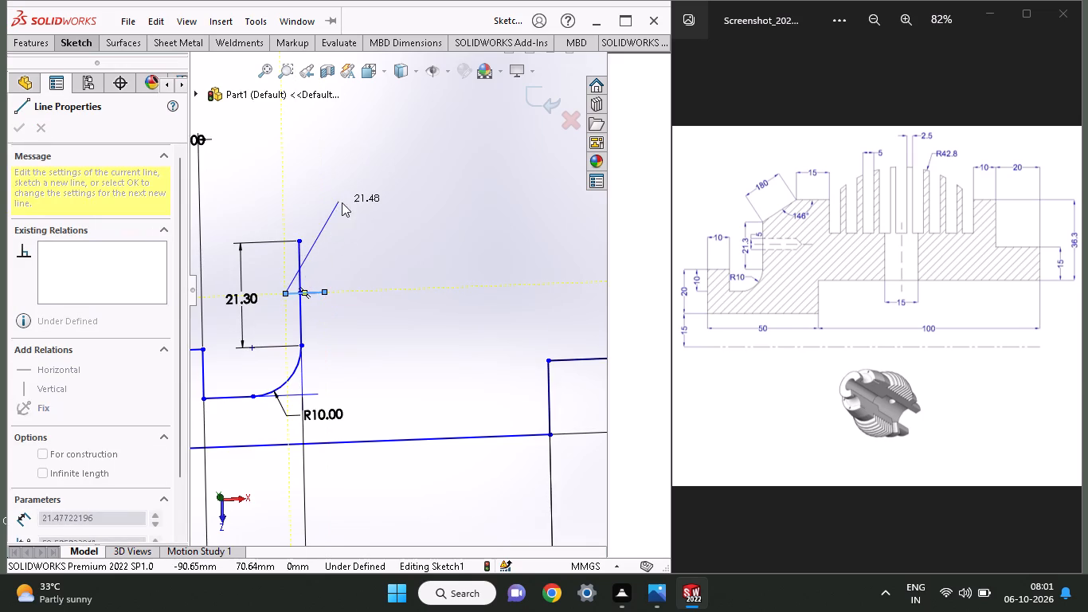
{"action": "left_click", "coordinate": [355, 219]}
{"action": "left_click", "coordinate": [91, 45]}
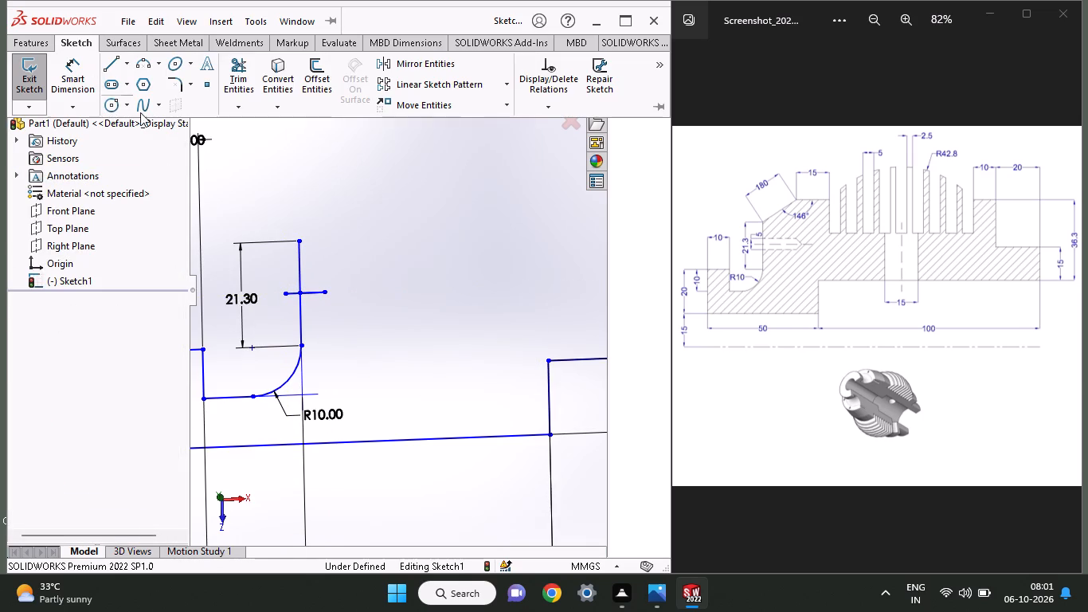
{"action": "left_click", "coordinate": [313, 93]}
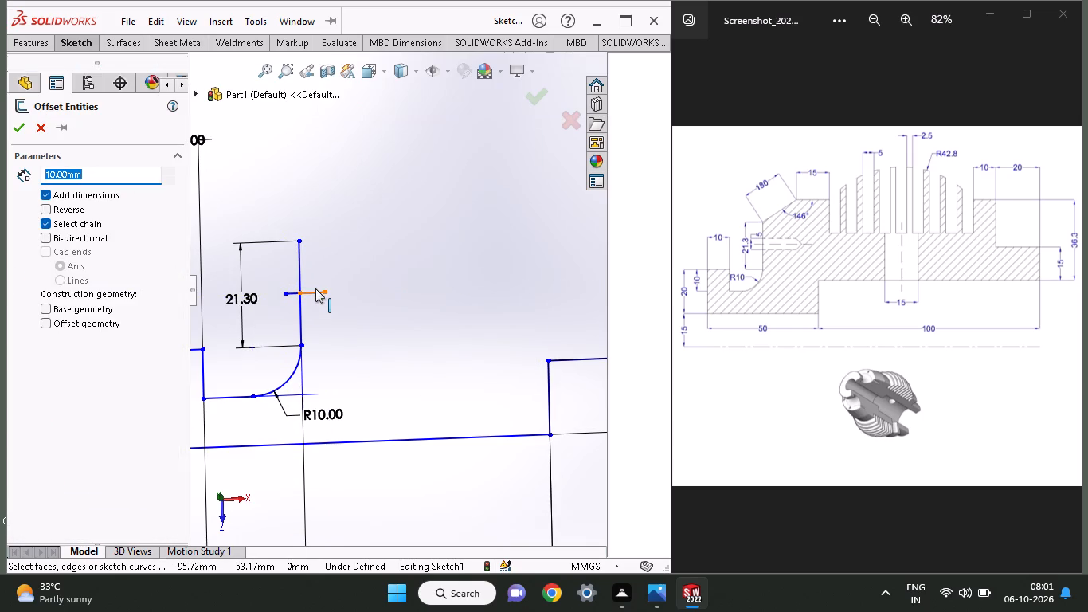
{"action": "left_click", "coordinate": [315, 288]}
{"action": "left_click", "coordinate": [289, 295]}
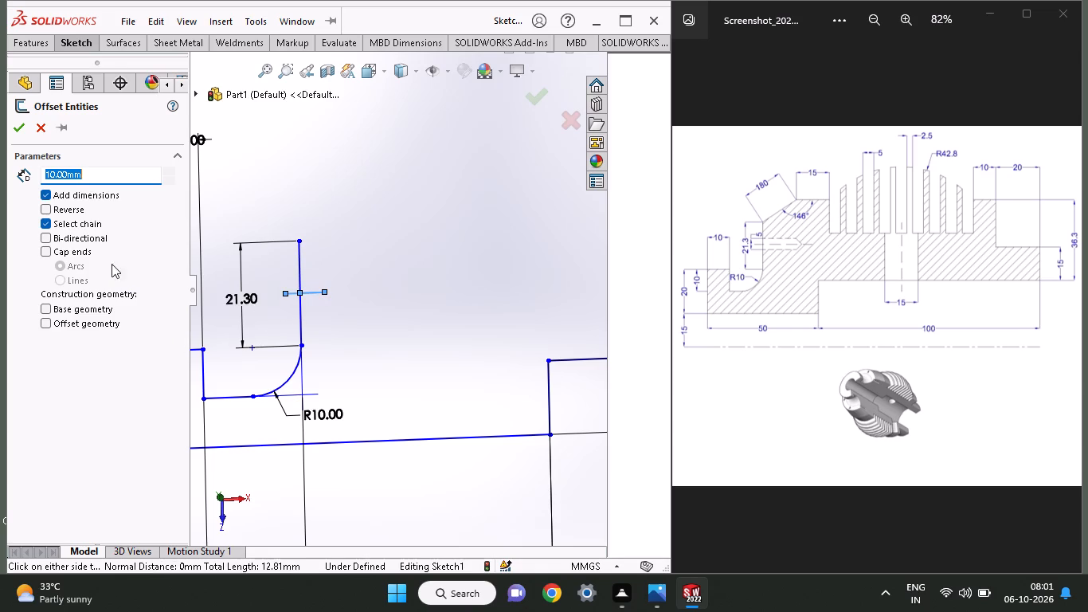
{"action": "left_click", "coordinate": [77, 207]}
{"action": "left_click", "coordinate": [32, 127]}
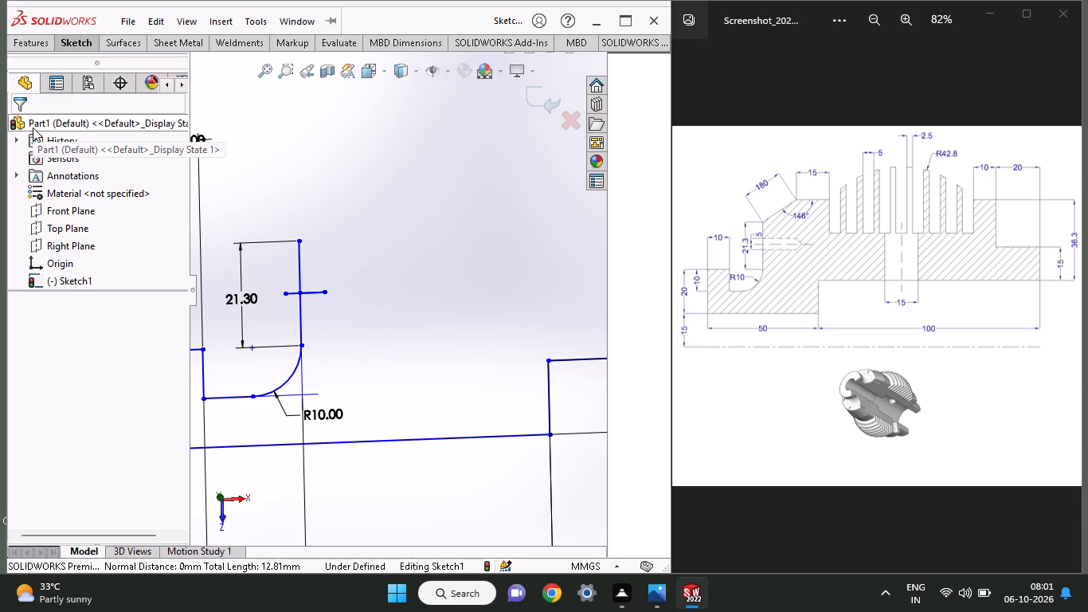
Draw a second short horizontal line of similar length across the vertical line, just above the first one.
{"action": "left_click", "coordinate": [67, 43]}
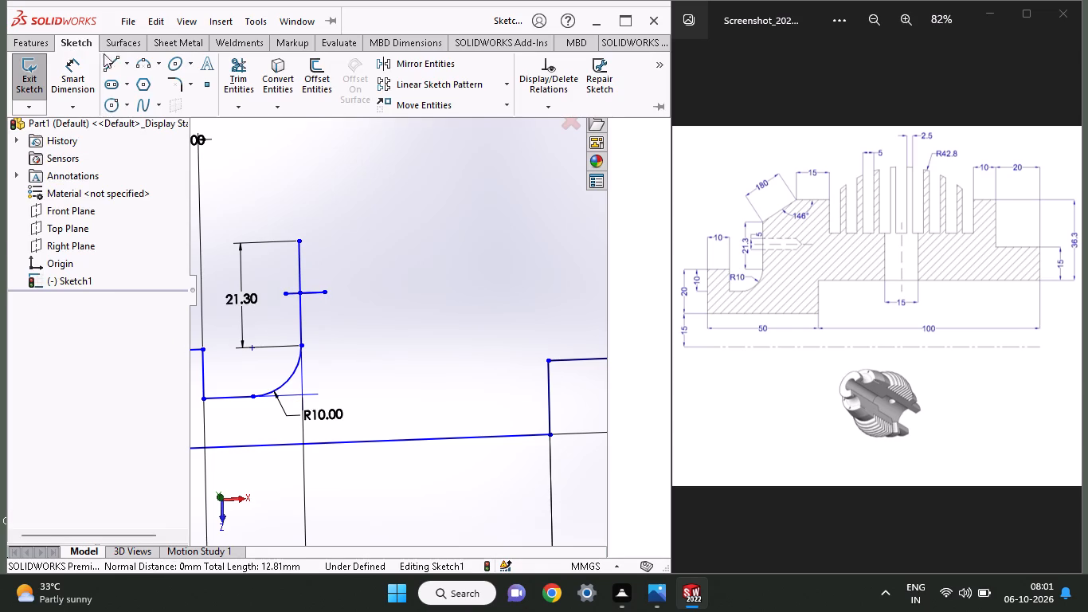
{"action": "left_click", "coordinate": [117, 65]}
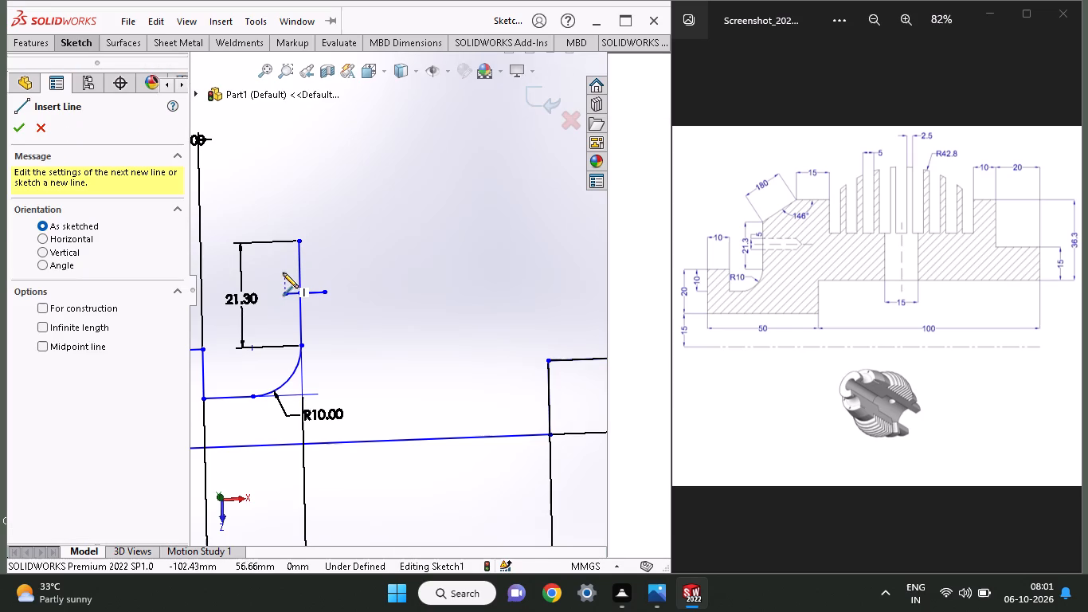
{"action": "left_click", "coordinate": [283, 273]}
{"action": "left_click", "coordinate": [325, 275]}
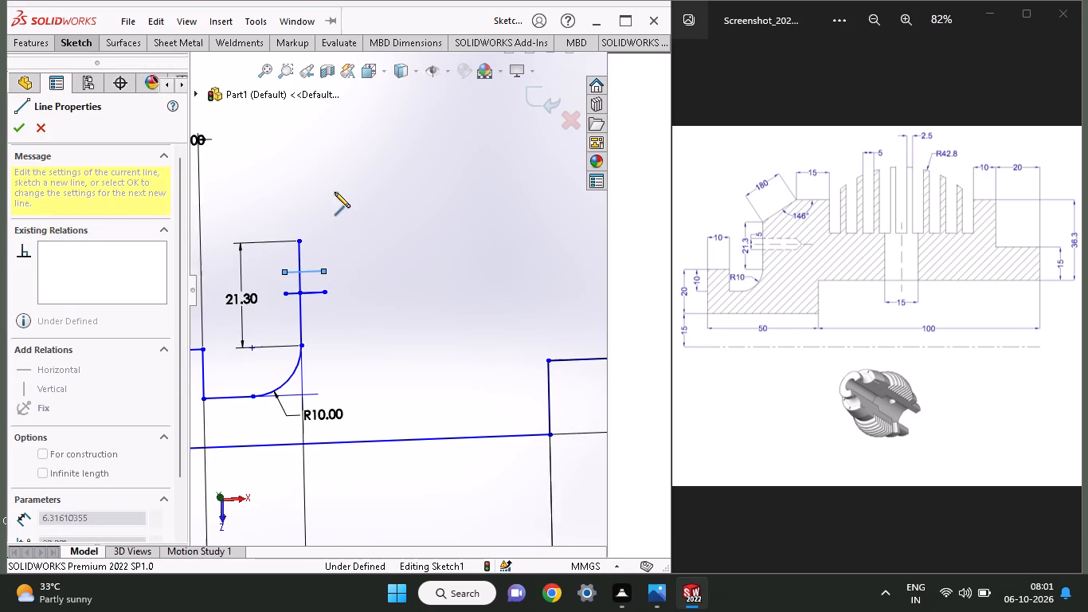
{"action": "right_click", "coordinate": [331, 181]}
{"action": "left_click", "coordinate": [343, 194]}
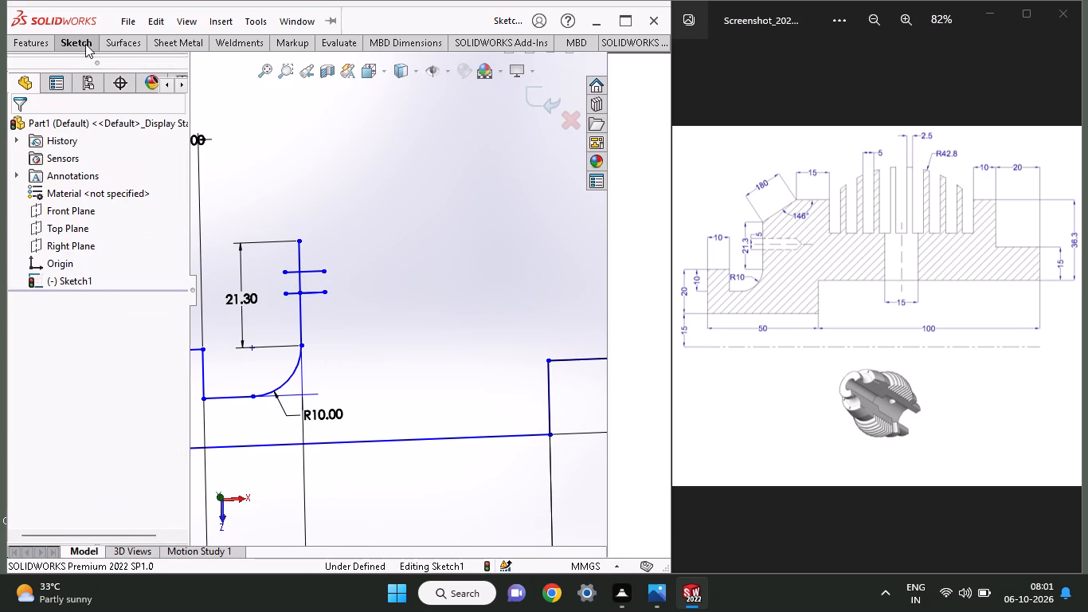
Dimension the gap between the left endpoints of the two short horizontal lines as 2.5 mm.
{"action": "left_click", "coordinate": [85, 44]}
{"action": "left_click", "coordinate": [85, 61]}
{"action": "left_click", "coordinate": [281, 290]}
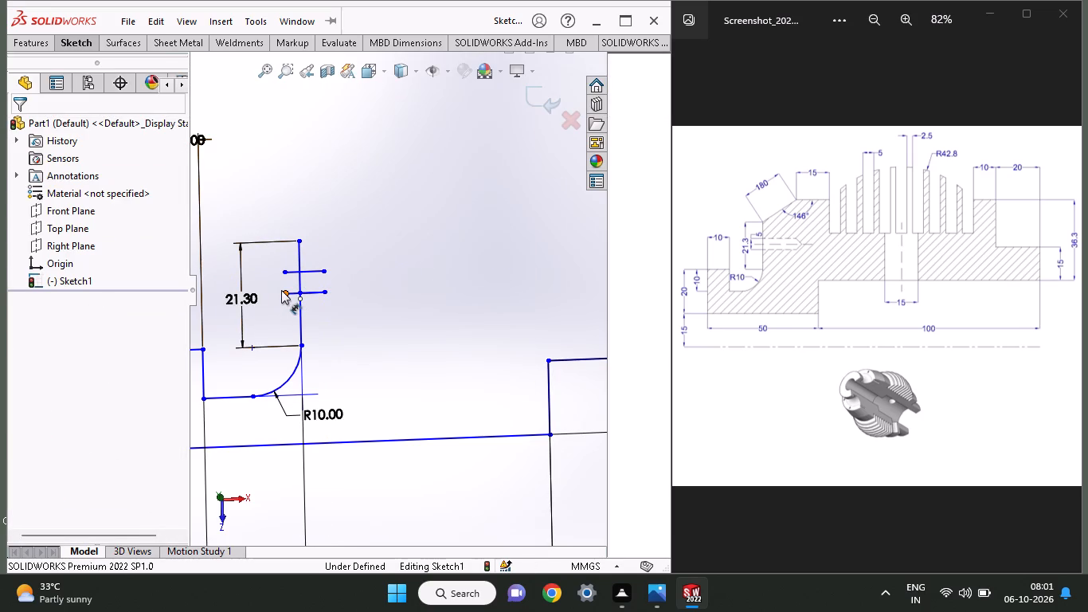
{"action": "left_click", "coordinate": [284, 274]}
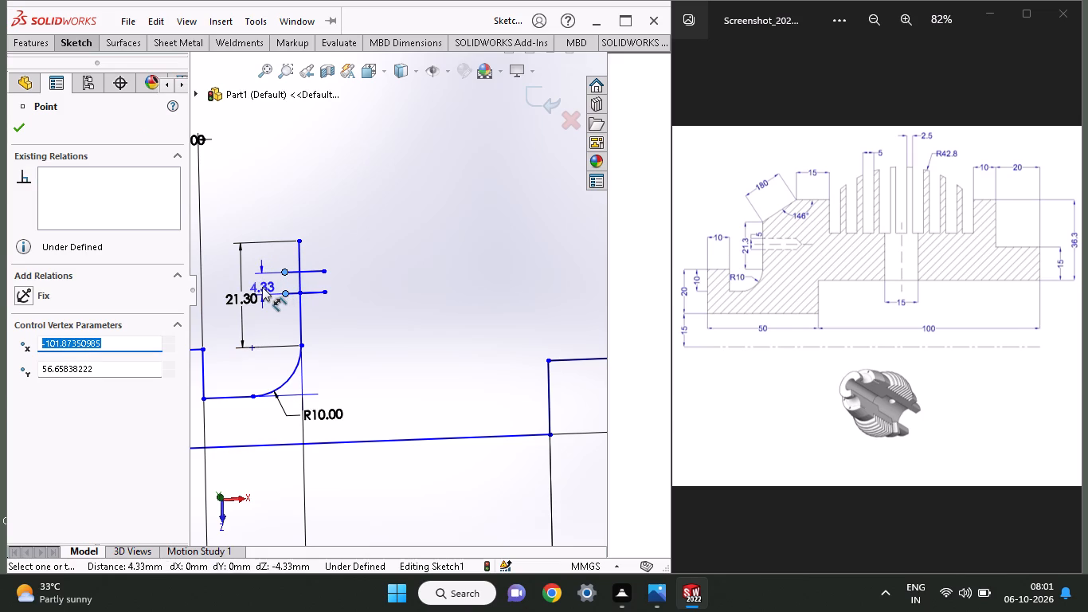
{"action": "left_click", "coordinate": [262, 287]}
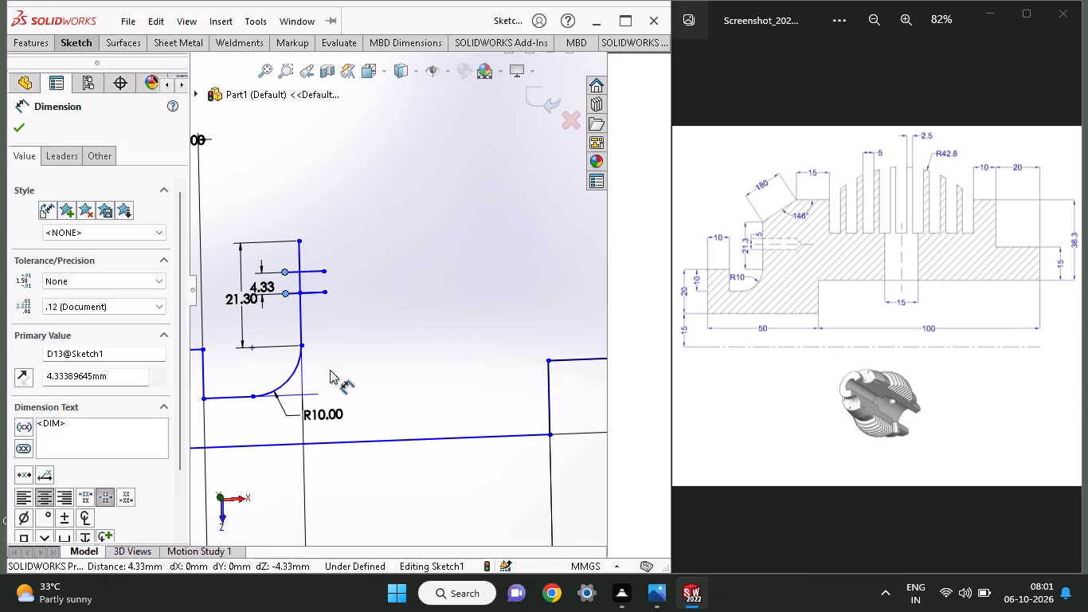
{"action": "type", "text": "2.5"}
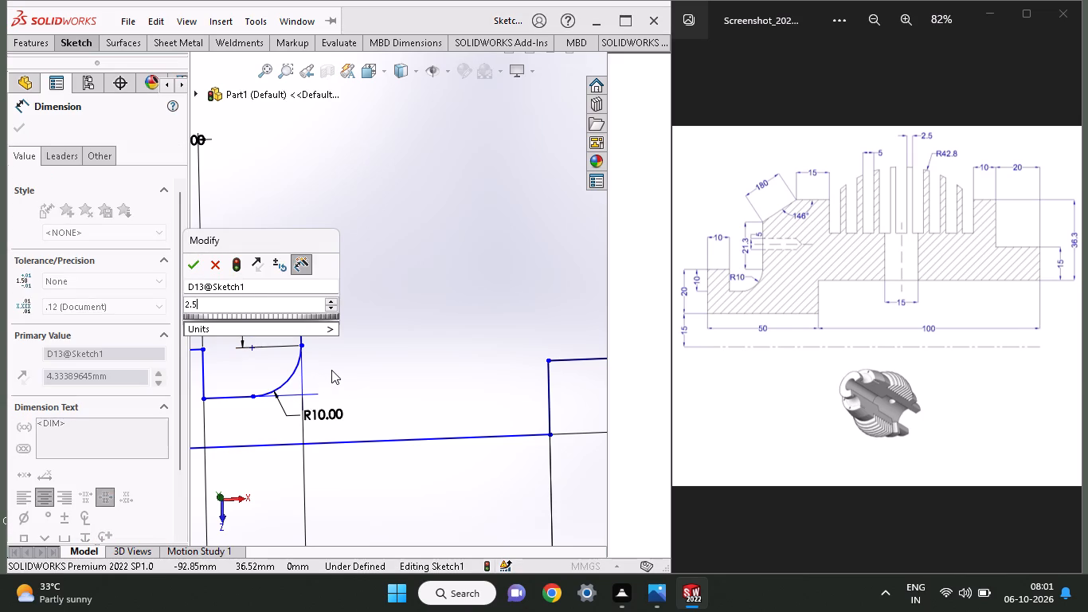
{"action": "key", "text": "Return"}
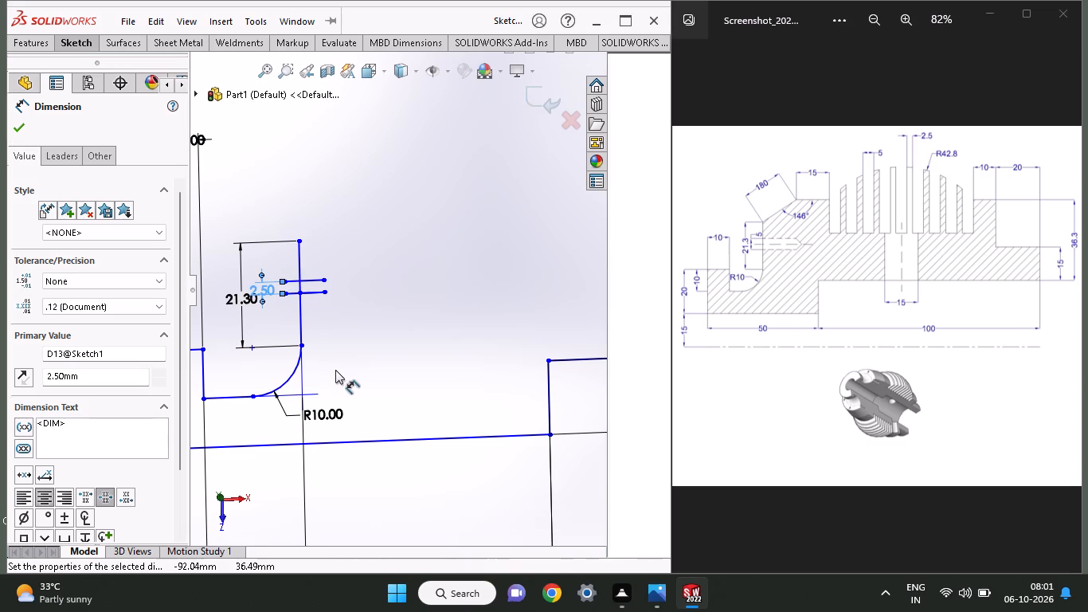
Draw a horizontal line about 132 mm long from the upper short line's right end to just past the right-hand step's vertical edge.
{"action": "scroll", "coordinate": [335, 370], "scroll_direction": "up", "scroll_amount": 5, "text": "ctrl"}
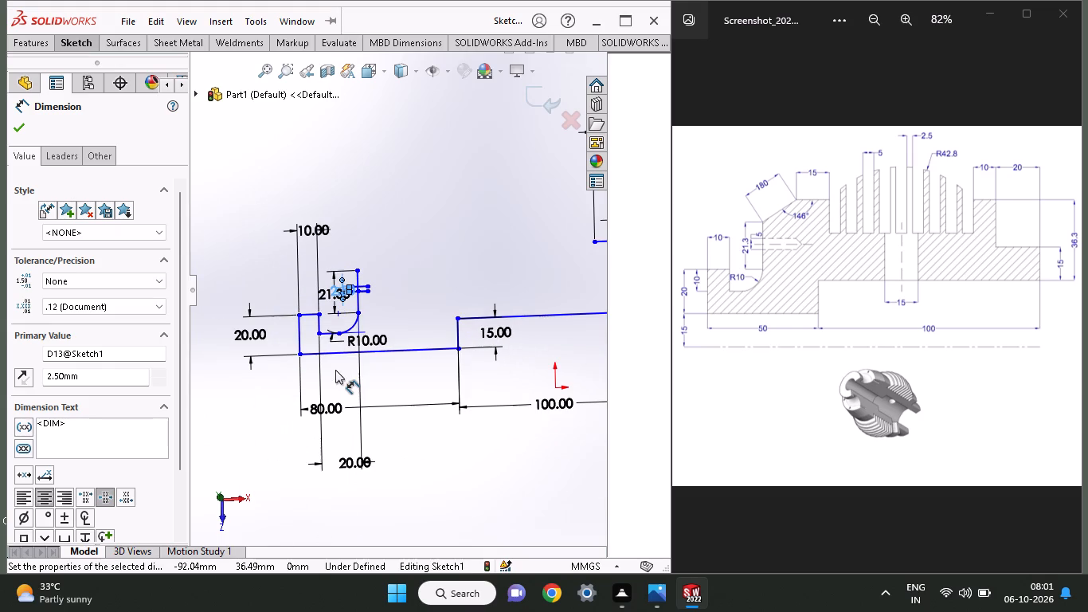
{"action": "scroll", "coordinate": [409, 337], "scroll_direction": "up", "scroll_amount": 2, "text": "ctrl"}
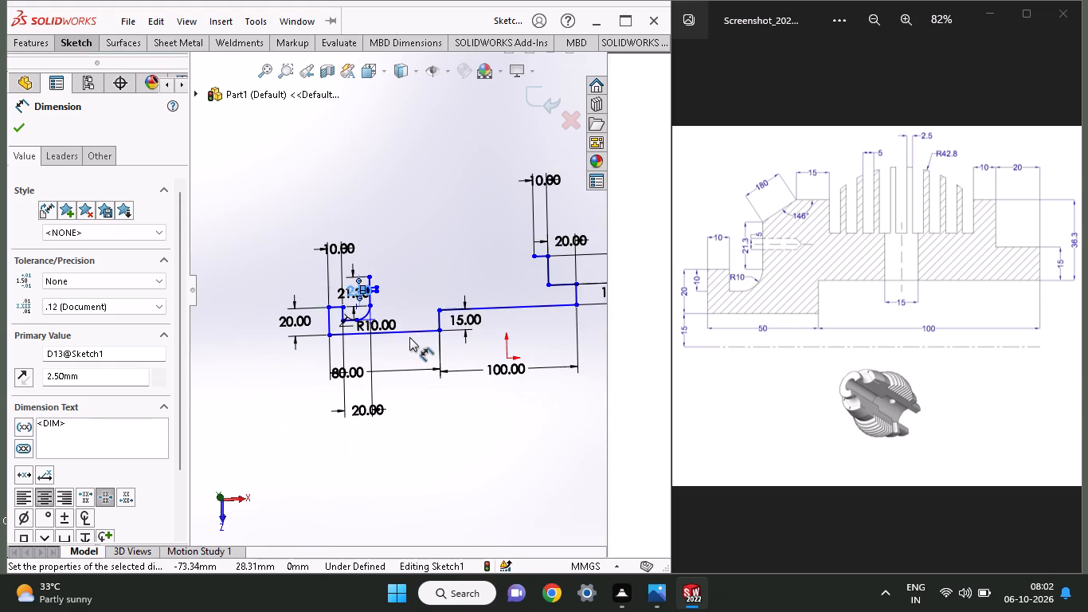
{"action": "scroll", "coordinate": [409, 337], "scroll_direction": "down", "scroll_amount": 2, "text": "ctrl"}
{"action": "scroll", "coordinate": [409, 337], "scroll_direction": "up", "scroll_amount": 2, "text": "ctrl"}
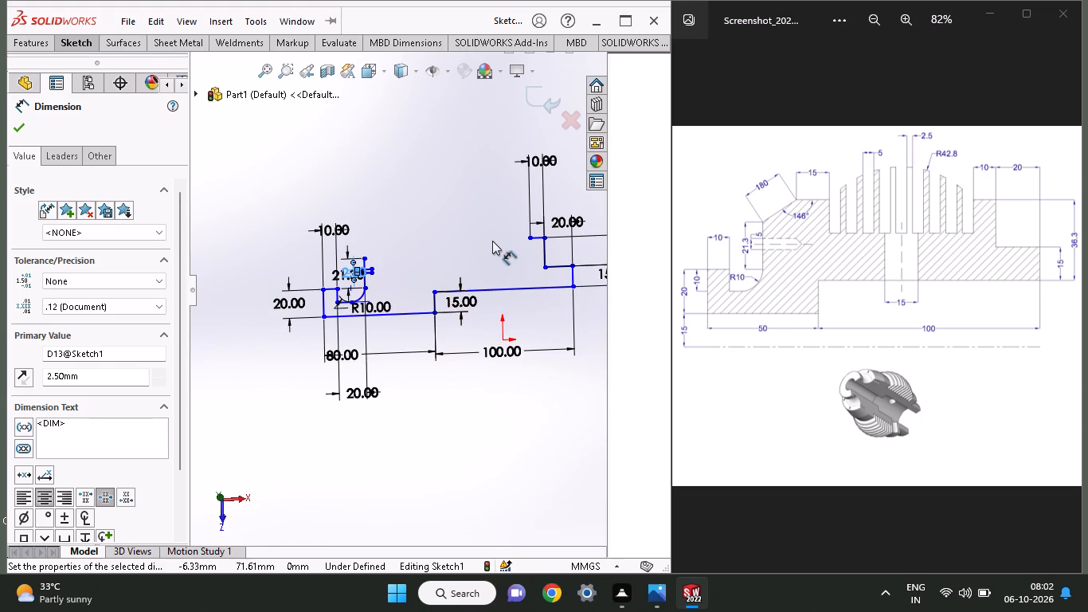
{"action": "scroll", "coordinate": [492, 241], "scroll_direction": "up", "scroll_amount": 2, "text": "ctrl"}
{"action": "scroll", "coordinate": [492, 241], "scroll_direction": "down", "scroll_amount": 4, "text": "ctrl"}
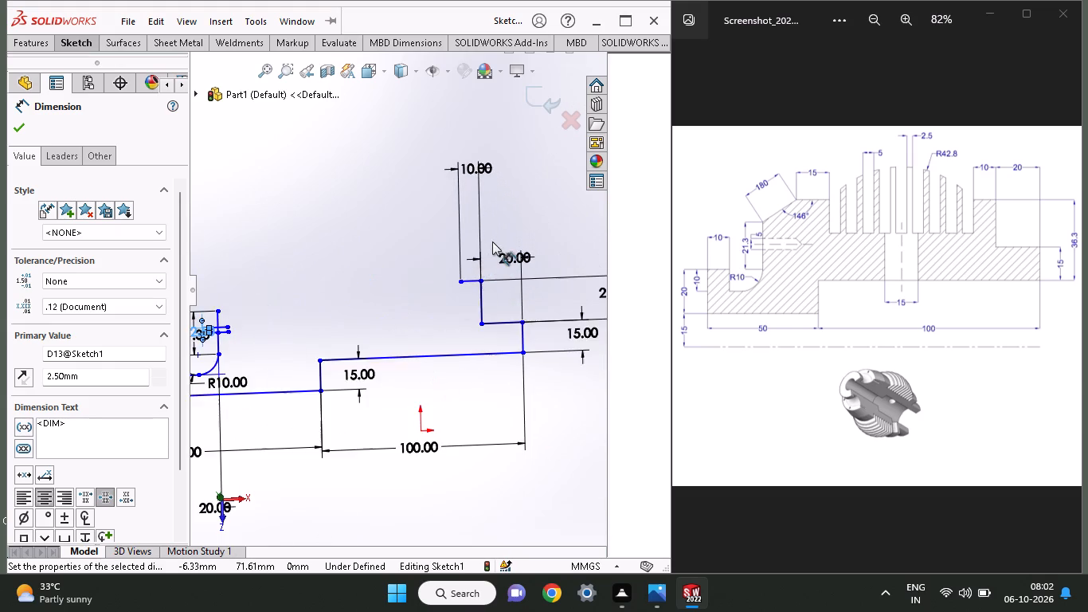
{"action": "scroll", "coordinate": [492, 241], "scroll_direction": "up", "scroll_amount": 2, "text": "ctrl"}
{"action": "scroll", "coordinate": [370, 288], "scroll_direction": "down", "scroll_amount": 2, "text": "ctrl"}
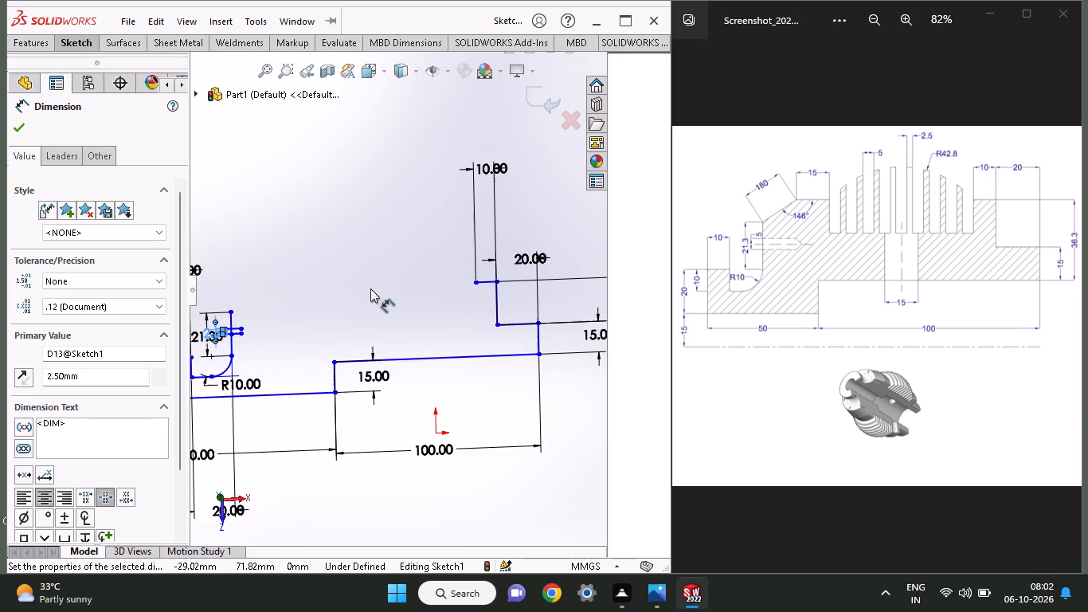
{"action": "scroll", "coordinate": [370, 288], "scroll_direction": "down", "scroll_amount": 1, "text": "ctrl"}
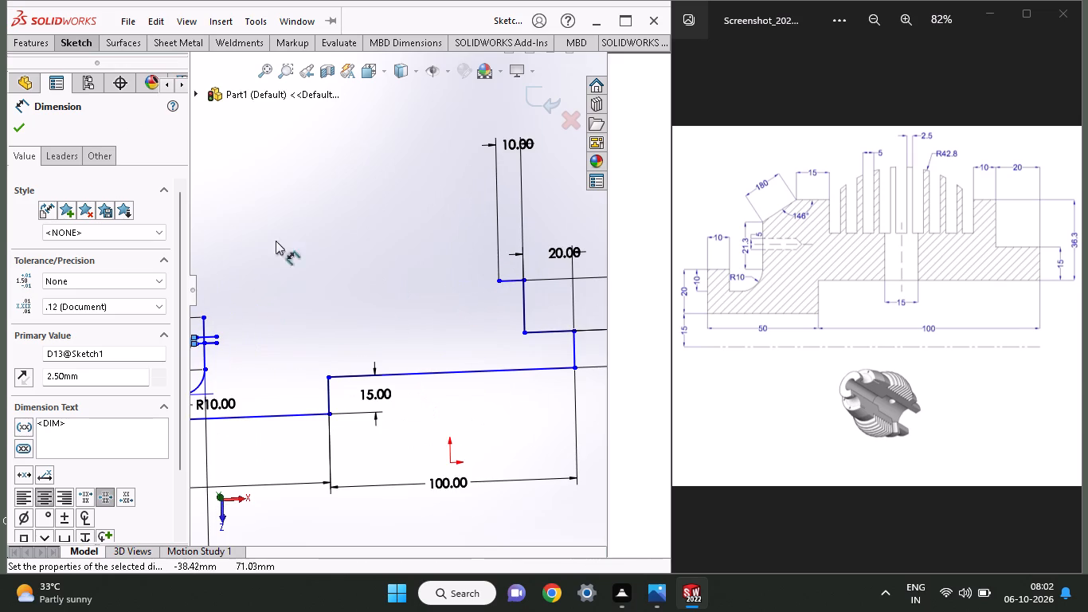
{"action": "left_click", "coordinate": [87, 41]}
{"action": "left_click", "coordinate": [105, 62]}
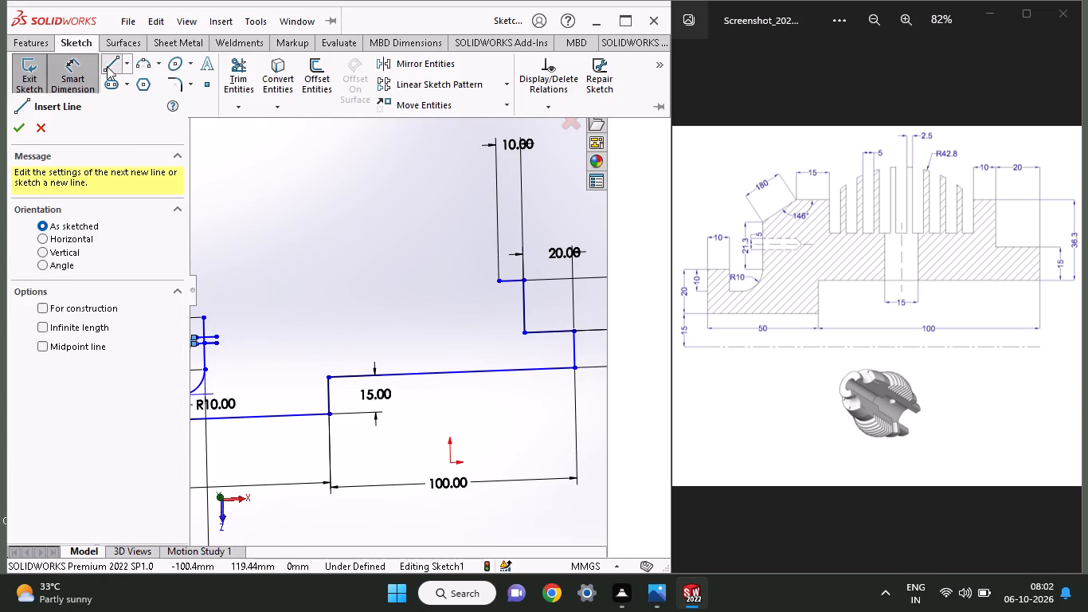
{"action": "left_click", "coordinate": [217, 335]}
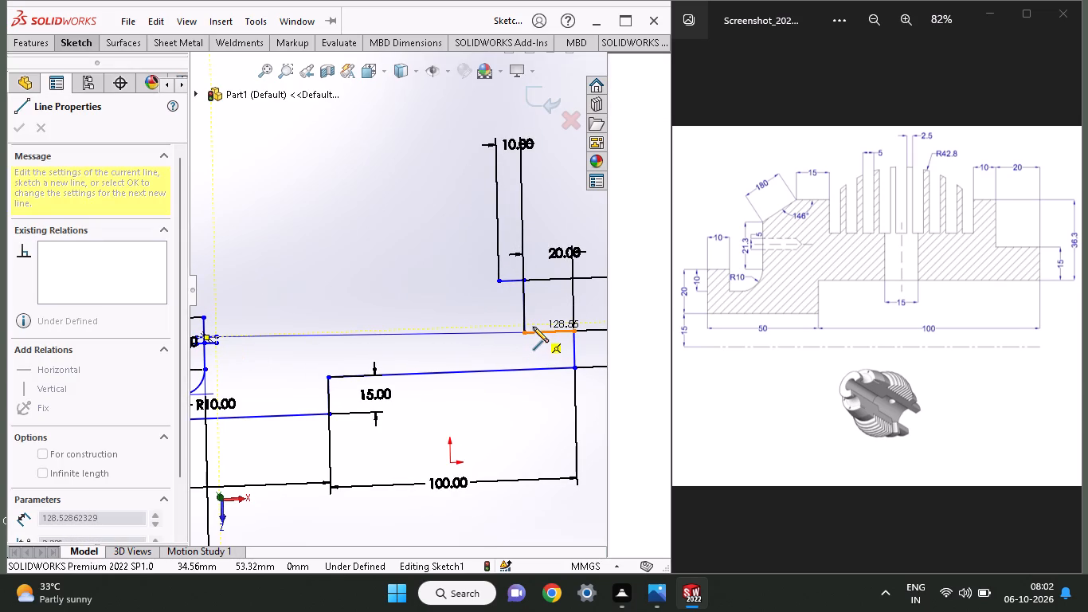
{"action": "left_click", "coordinate": [542, 323]}
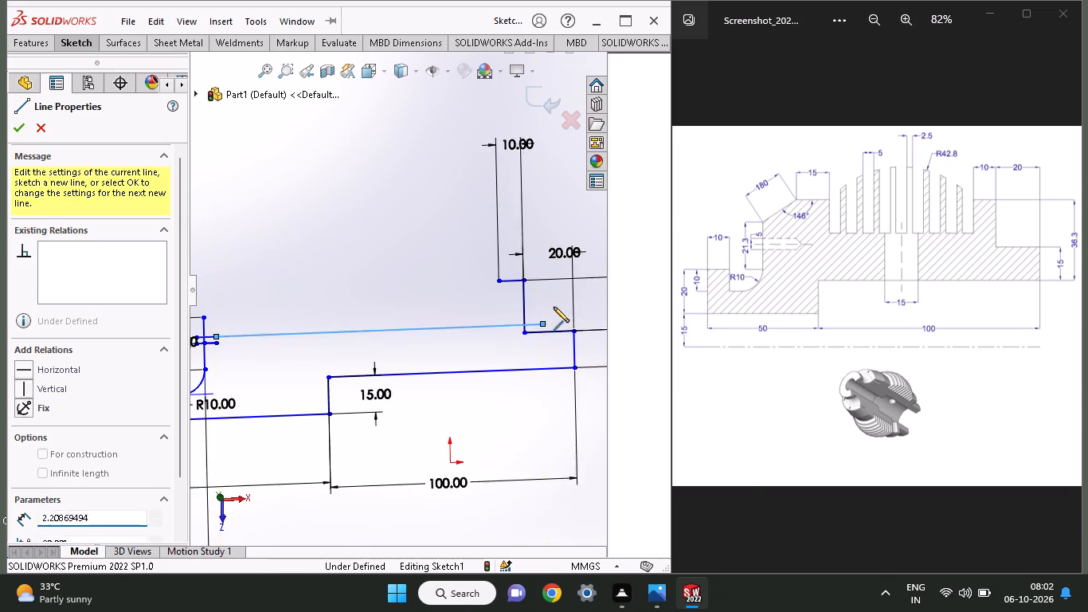
{"action": "right_click", "coordinate": [556, 300]}
{"action": "left_click", "coordinate": [564, 309]}
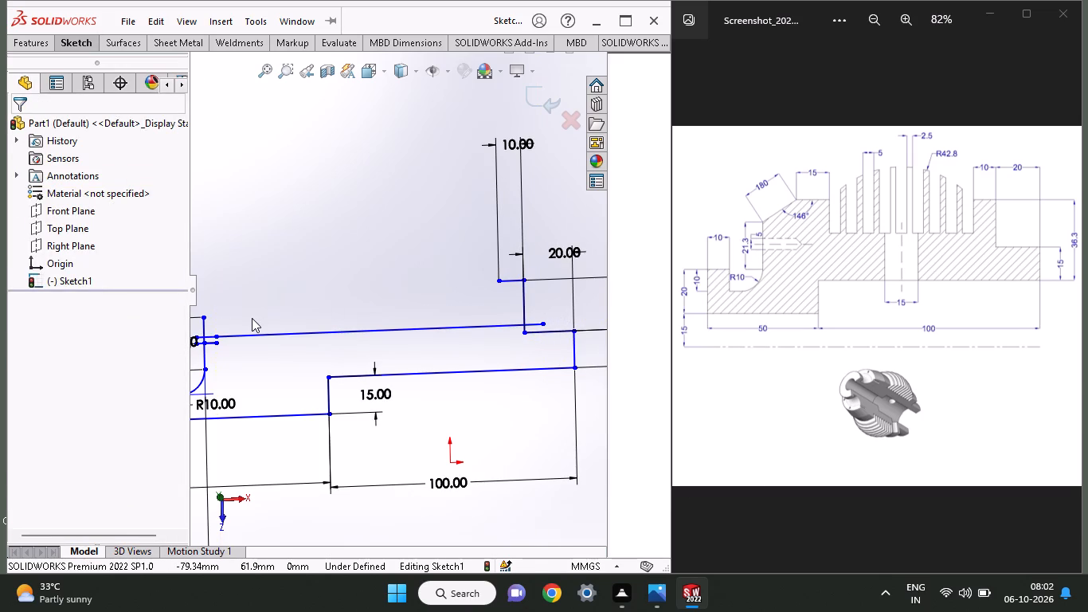
Draw a vertical line about 27 mm long from the left end of the 10 mm top edge down across the long horizontal line.
{"action": "left_click", "coordinate": [66, 43]}
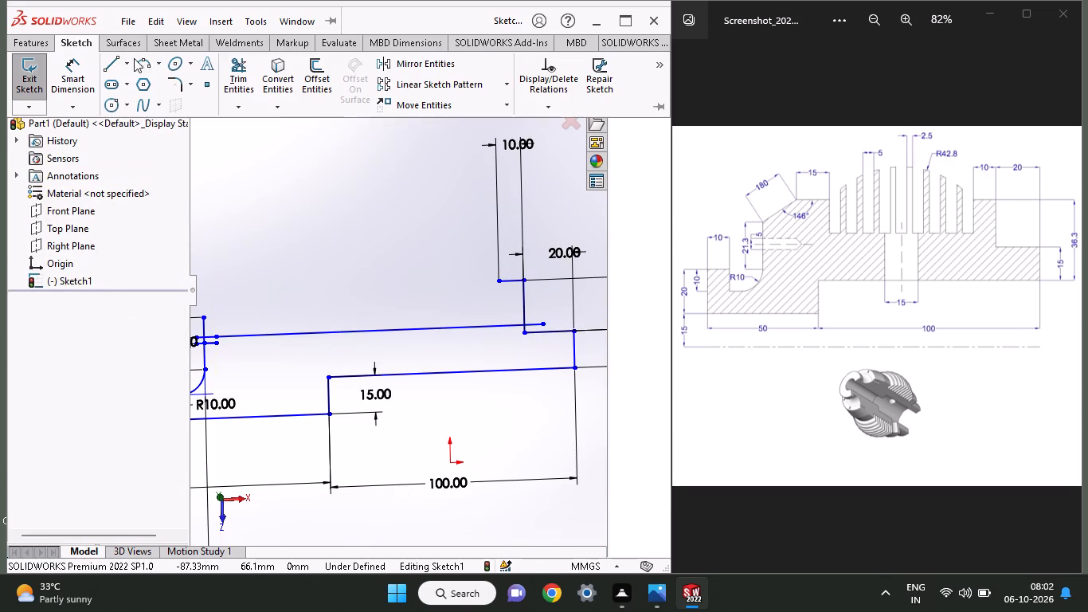
{"action": "left_click", "coordinate": [115, 61]}
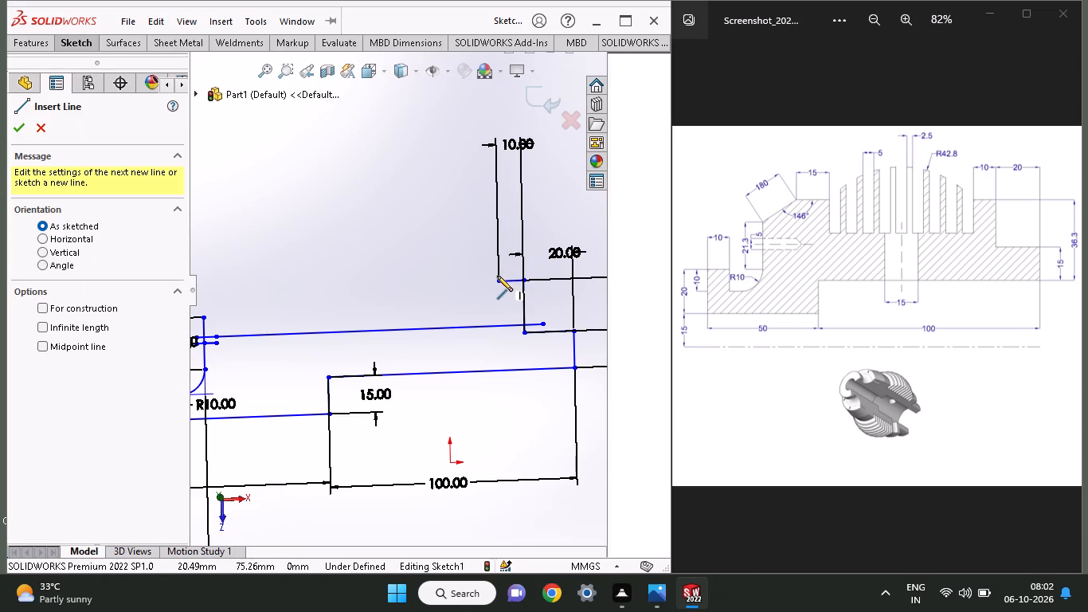
{"action": "left_click", "coordinate": [497, 276]}
{"action": "left_click", "coordinate": [499, 343]}
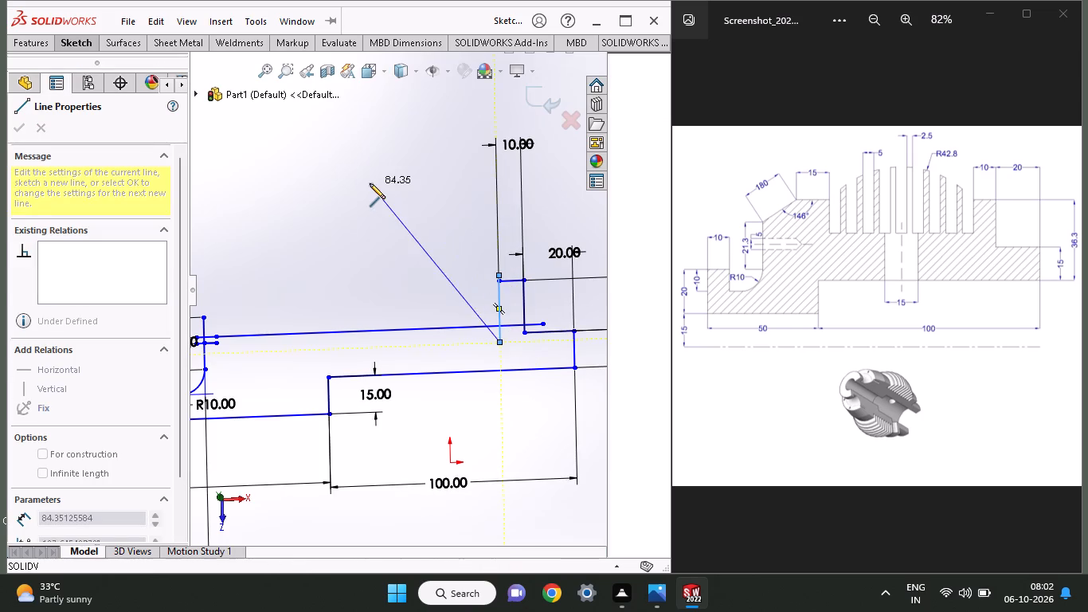
{"action": "right_click", "coordinate": [370, 183]}
{"action": "left_click", "coordinate": [401, 202]}
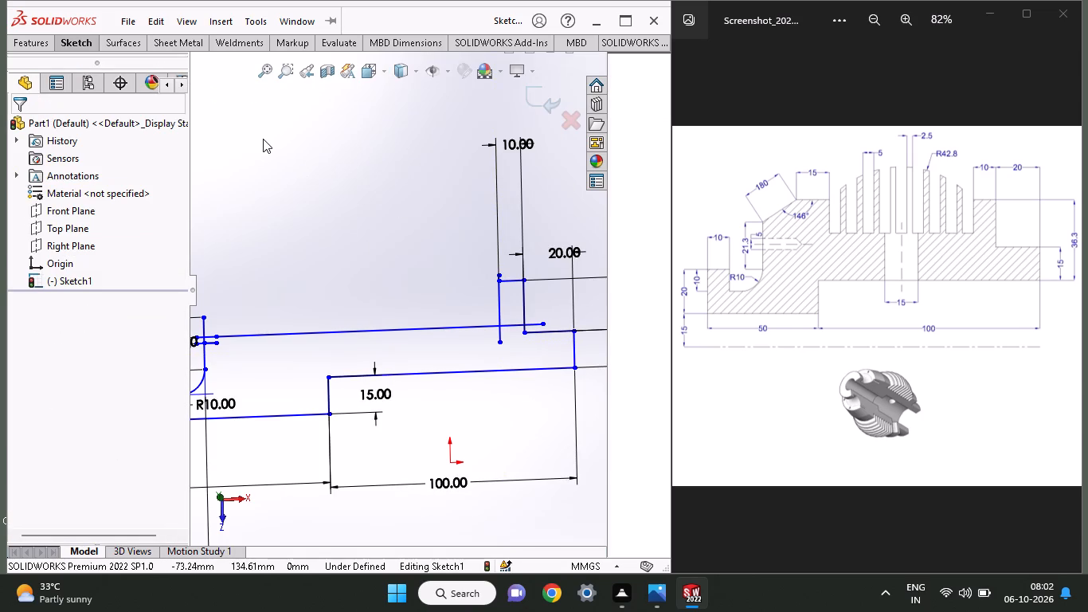
Offset the new vertical line 5 mm to its left with Offset Entities.
{"action": "left_click", "coordinate": [95, 47]}
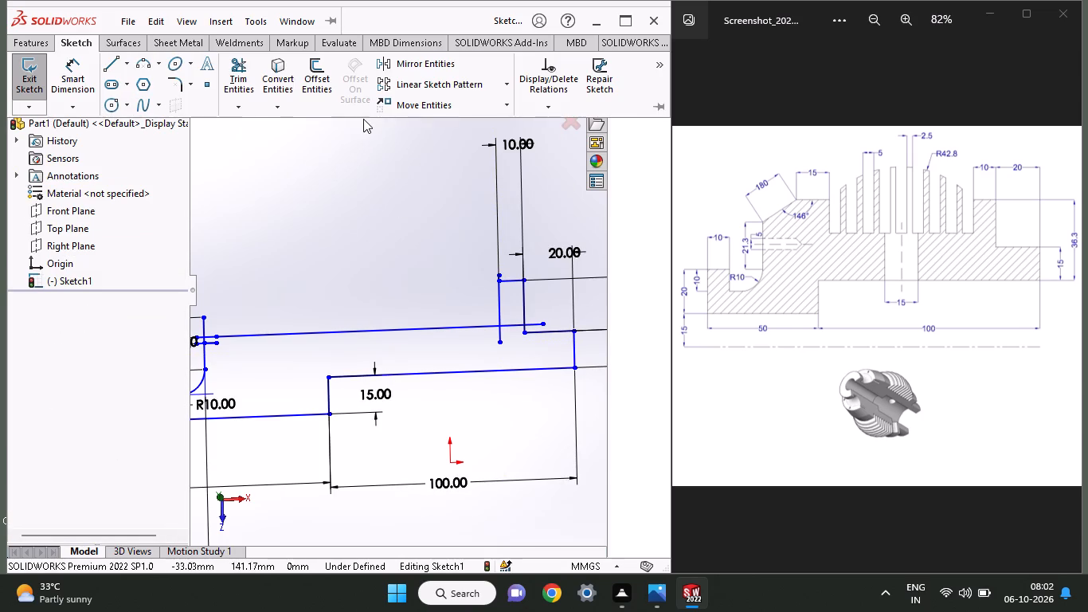
{"action": "left_click", "coordinate": [327, 86]}
{"action": "left_click", "coordinate": [501, 309]}
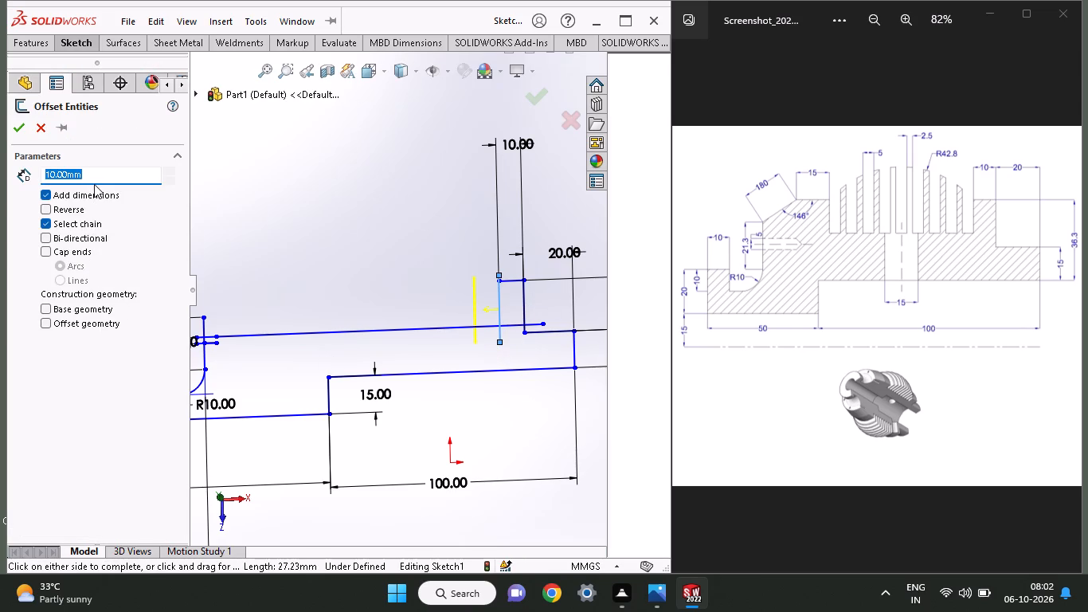
{"action": "key", "text": "5"}
{"action": "key", "text": "Return"}
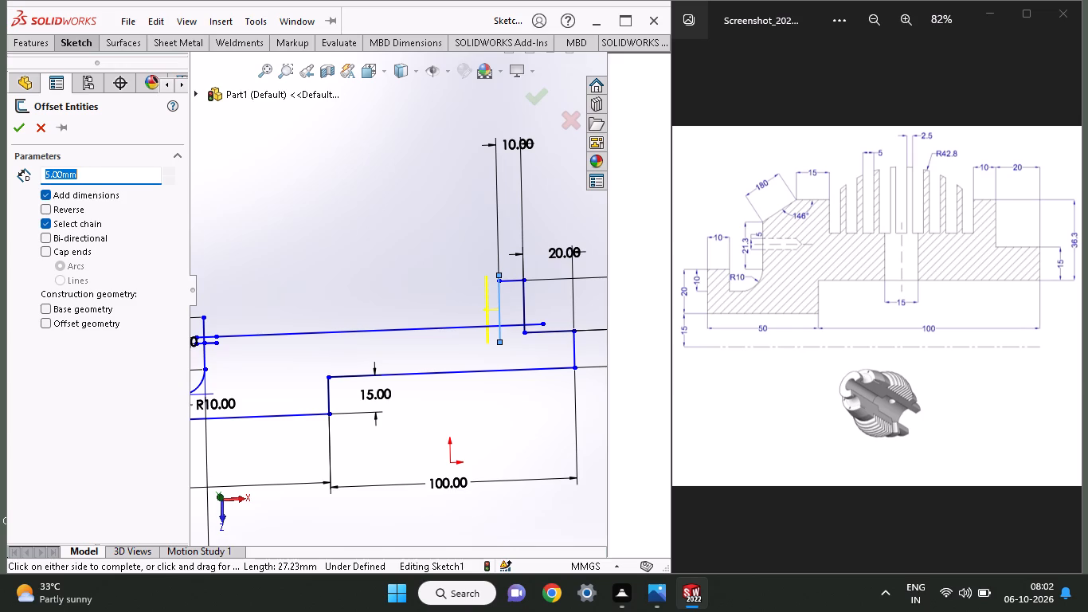
{"action": "left_click", "coordinate": [24, 131]}
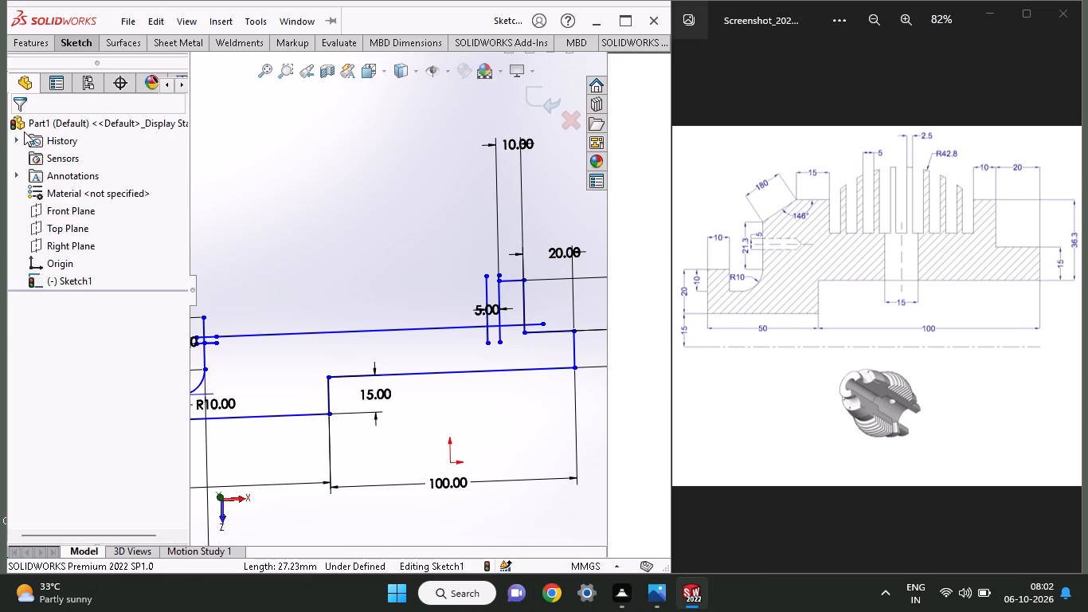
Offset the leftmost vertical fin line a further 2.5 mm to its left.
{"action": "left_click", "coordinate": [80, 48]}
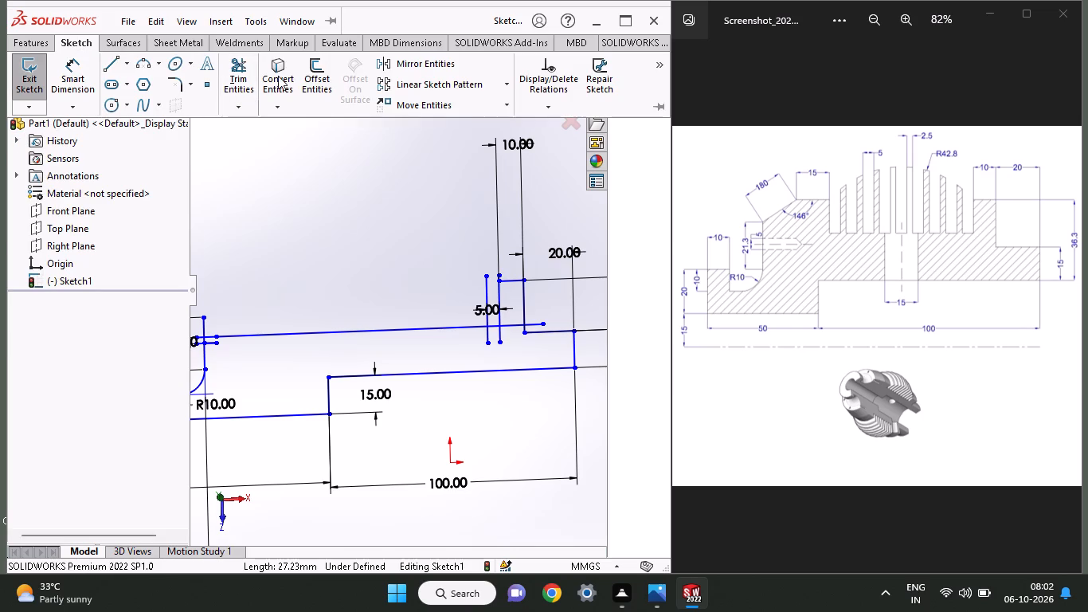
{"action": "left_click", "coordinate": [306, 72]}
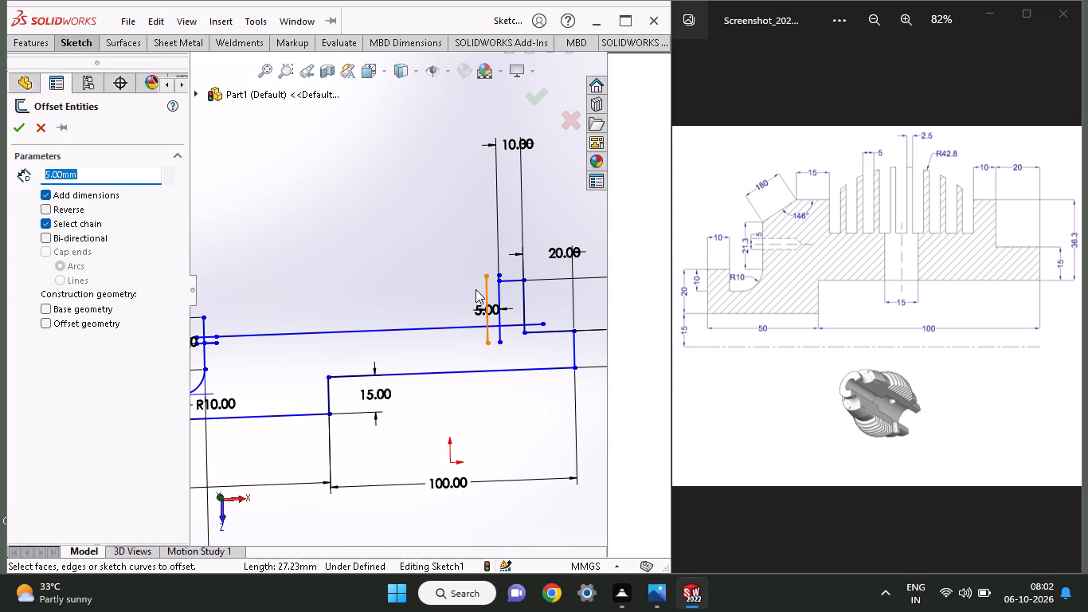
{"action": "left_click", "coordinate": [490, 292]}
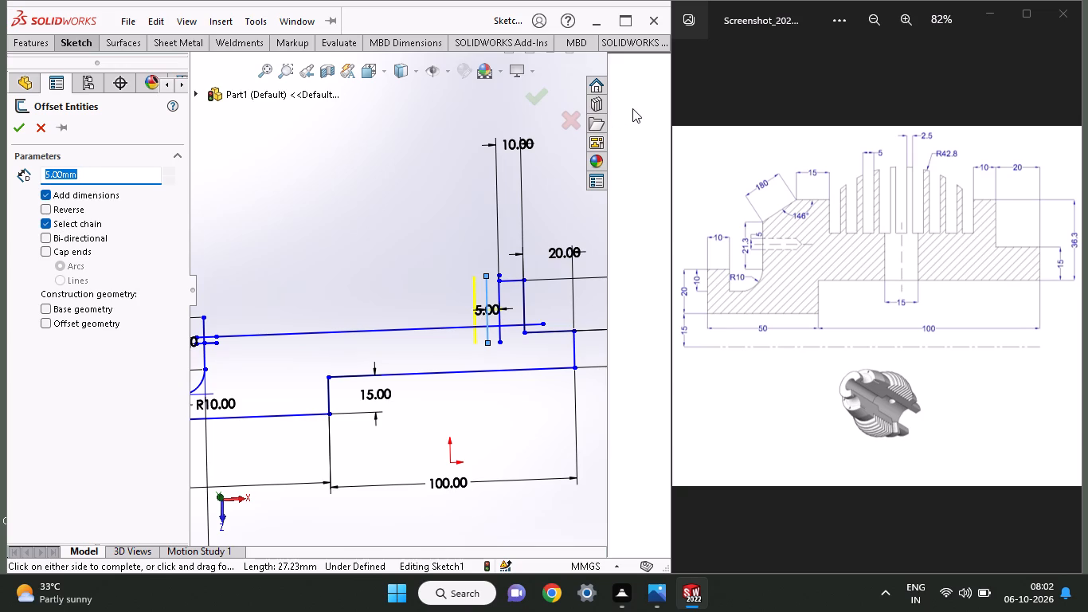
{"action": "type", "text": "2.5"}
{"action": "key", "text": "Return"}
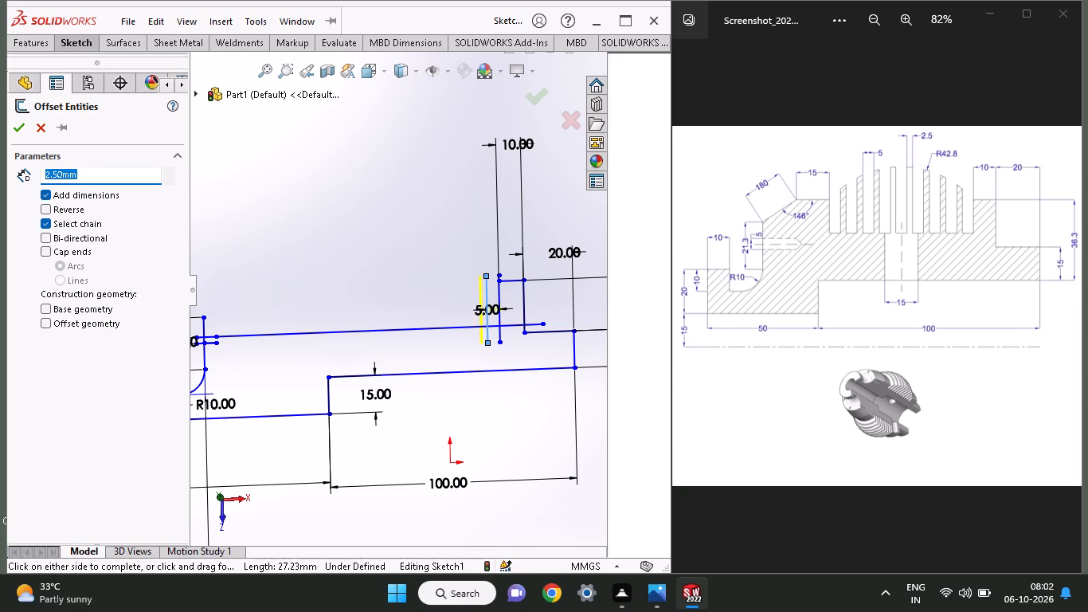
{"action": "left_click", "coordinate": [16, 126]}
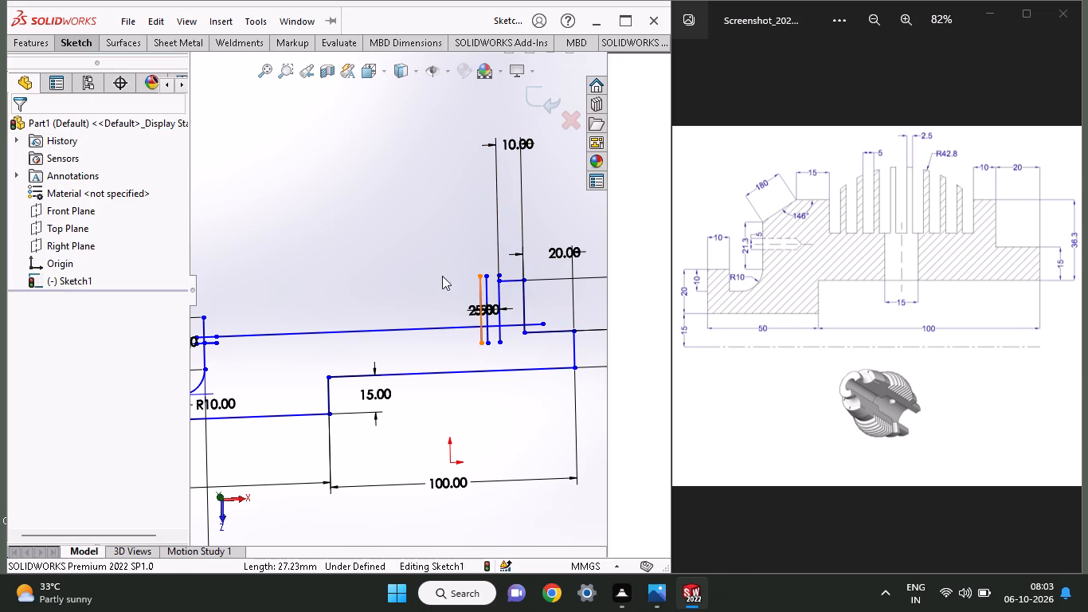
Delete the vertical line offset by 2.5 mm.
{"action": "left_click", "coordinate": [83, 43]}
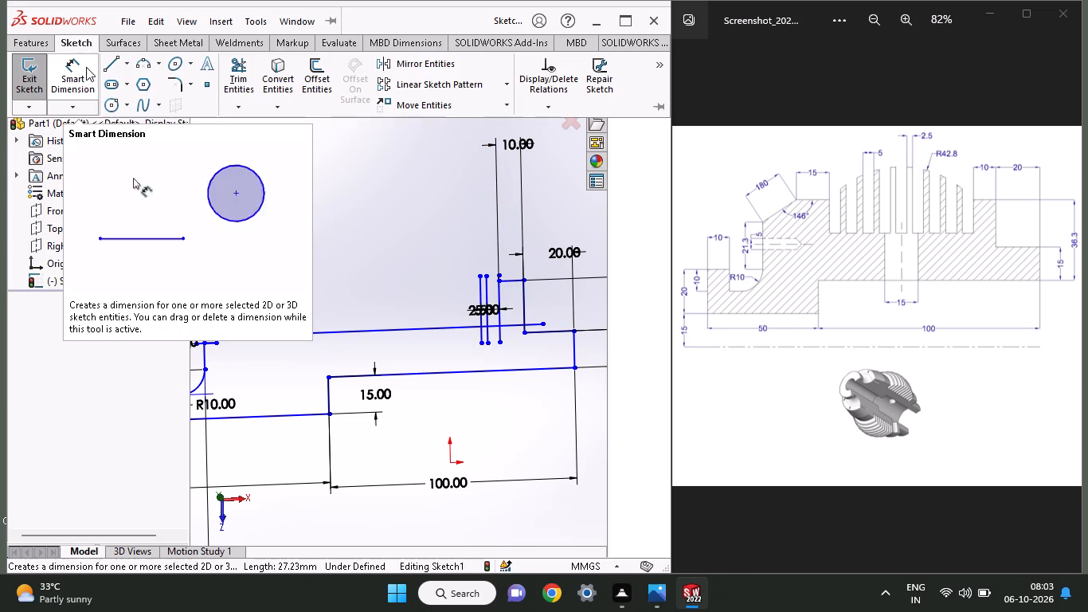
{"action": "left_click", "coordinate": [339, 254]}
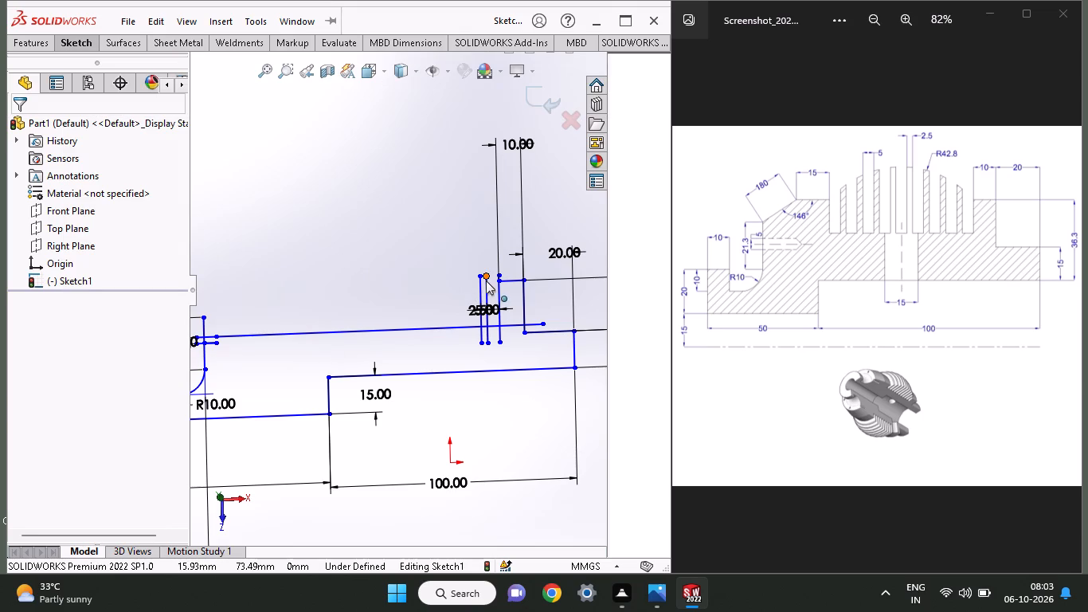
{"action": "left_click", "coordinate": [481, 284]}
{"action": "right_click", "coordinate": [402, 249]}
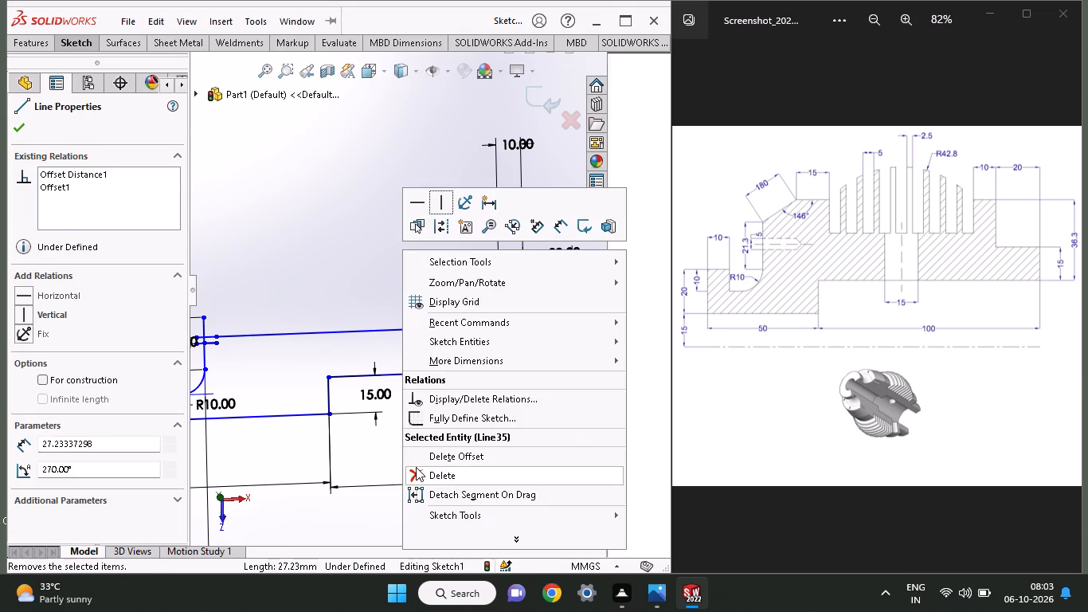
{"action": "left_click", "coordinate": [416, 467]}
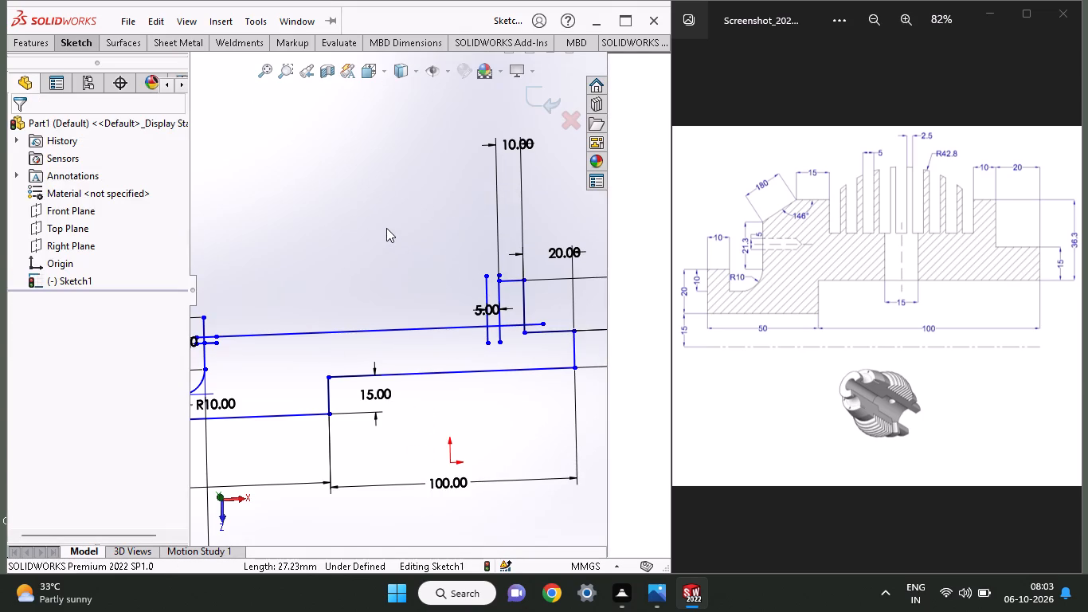
Draw a vertical line about 63 mm long upward from the top end of the leftmost short fin line.
{"action": "left_click", "coordinate": [69, 33]}
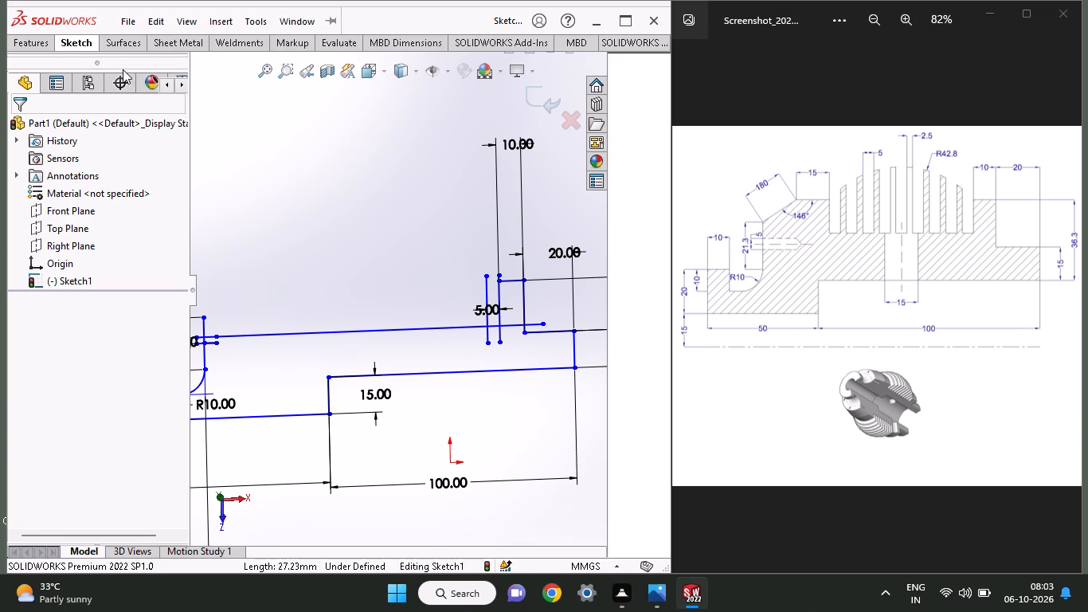
{"action": "left_click", "coordinate": [70, 38]}
{"action": "left_click", "coordinate": [104, 63]}
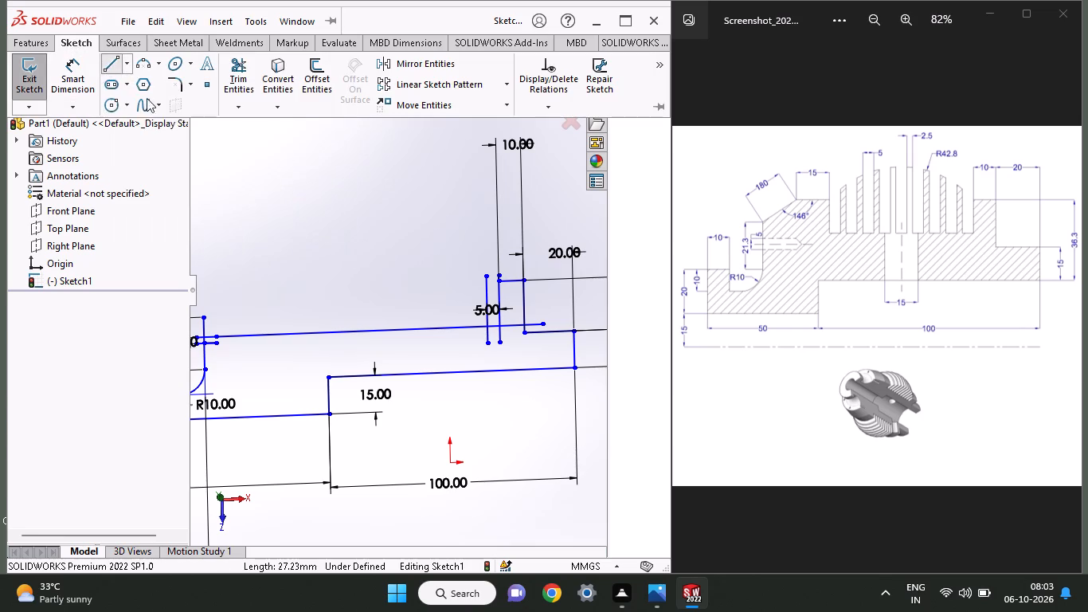
{"action": "left_click", "coordinate": [489, 275]}
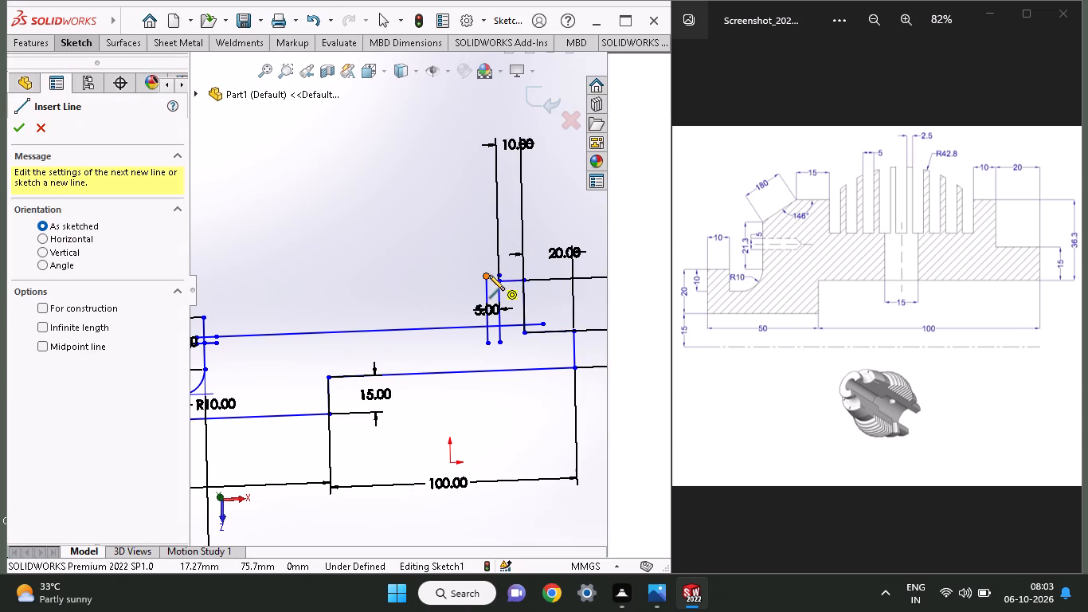
{"action": "left_click", "coordinate": [479, 122]}
{"action": "right_click", "coordinate": [389, 144]}
{"action": "left_click", "coordinate": [401, 163]}
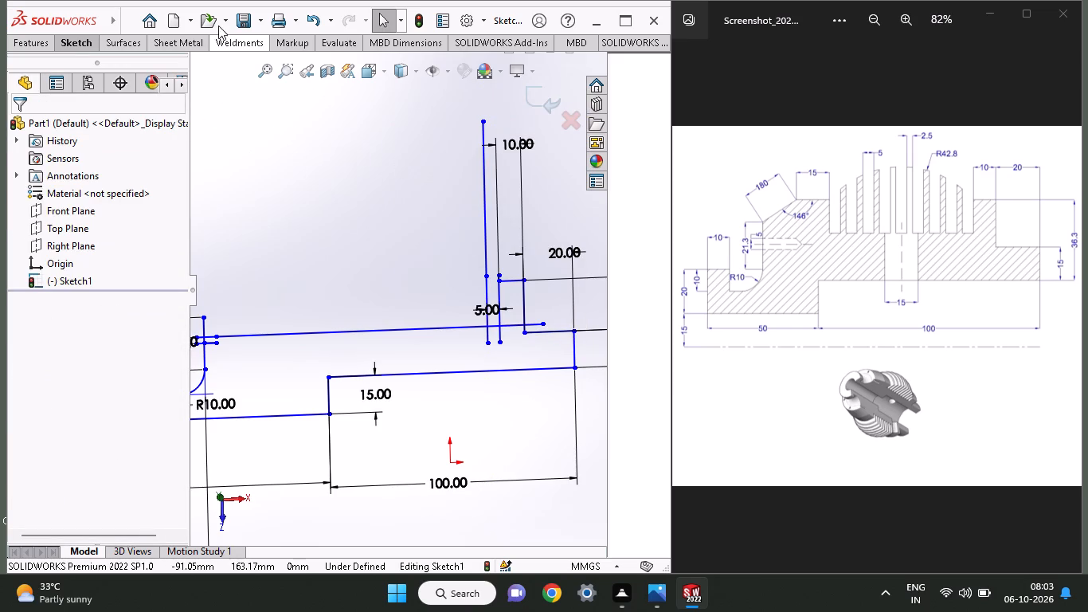
Offset the extended two-segment vertical fin line 2.5 mm to its left with Offset Entities.
{"action": "left_click", "coordinate": [74, 45]}
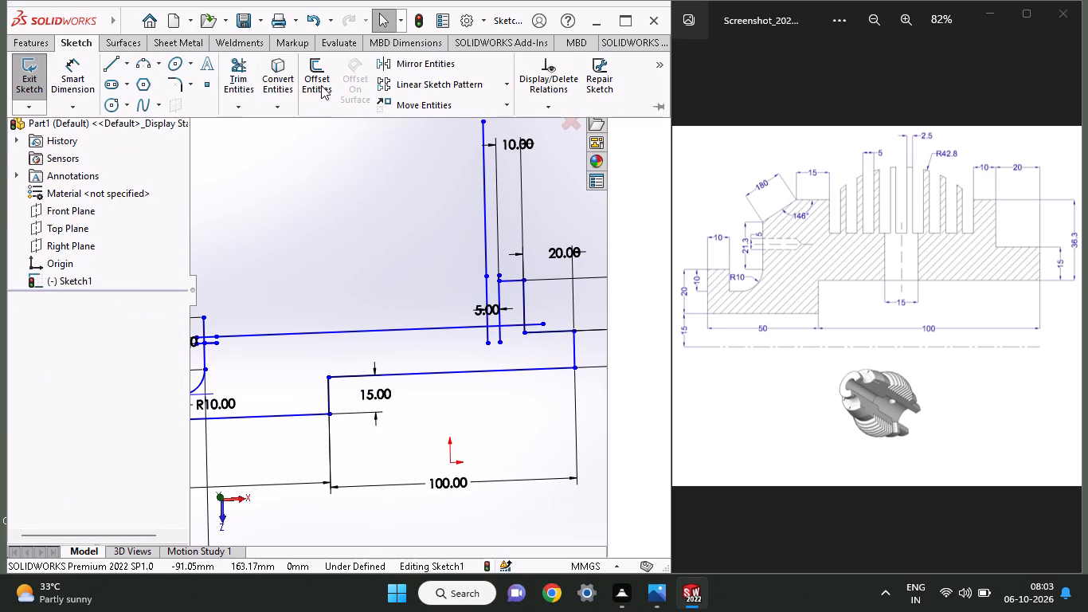
{"action": "left_click", "coordinate": [321, 85]}
{"action": "left_click", "coordinate": [487, 210]}
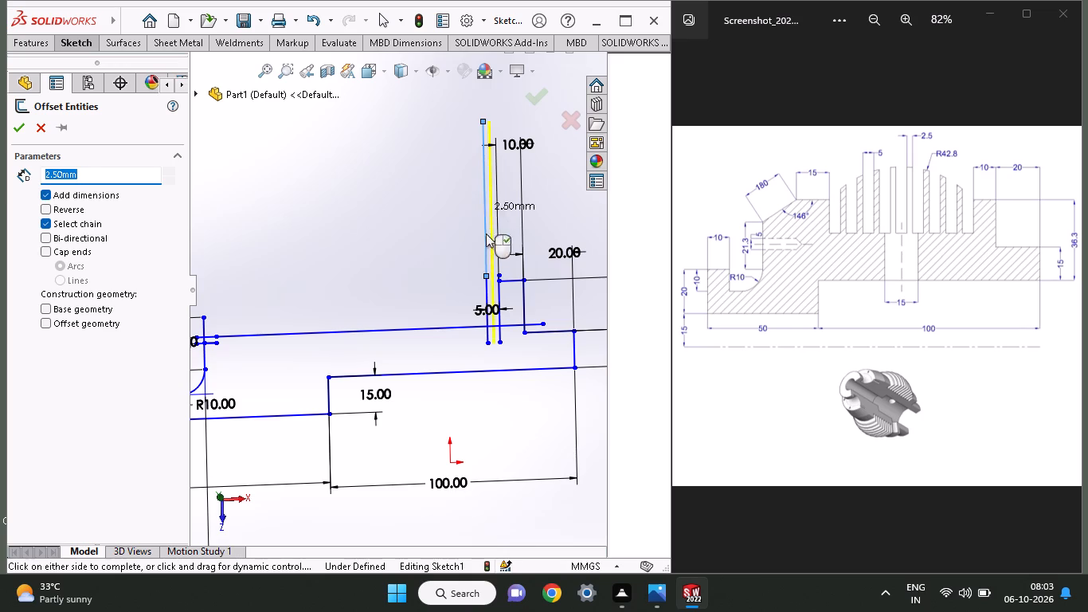
{"action": "left_click", "coordinate": [484, 292]}
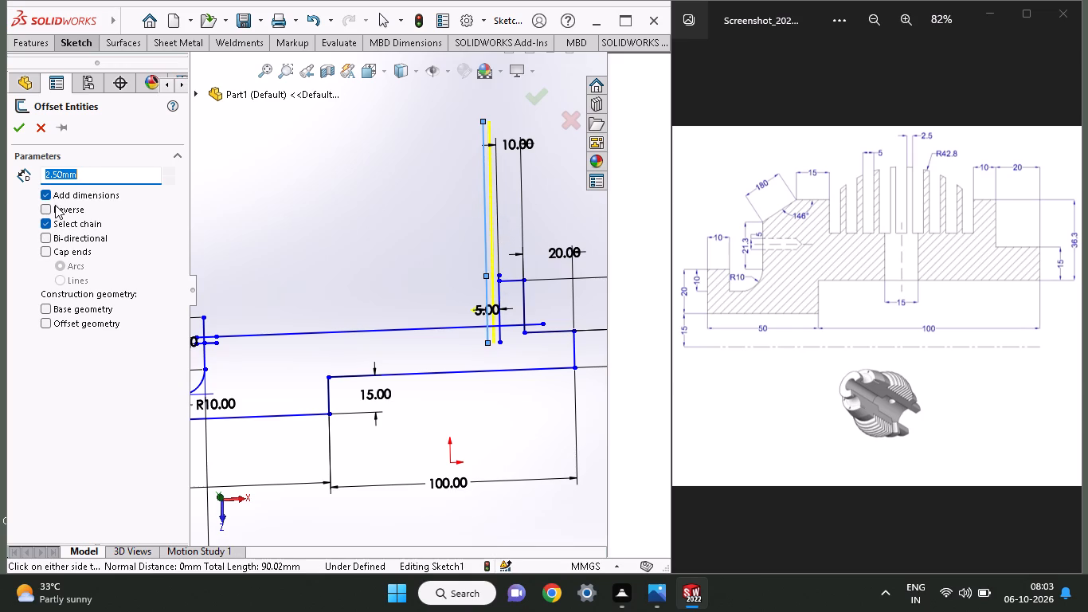
{"action": "left_click", "coordinate": [55, 205]}
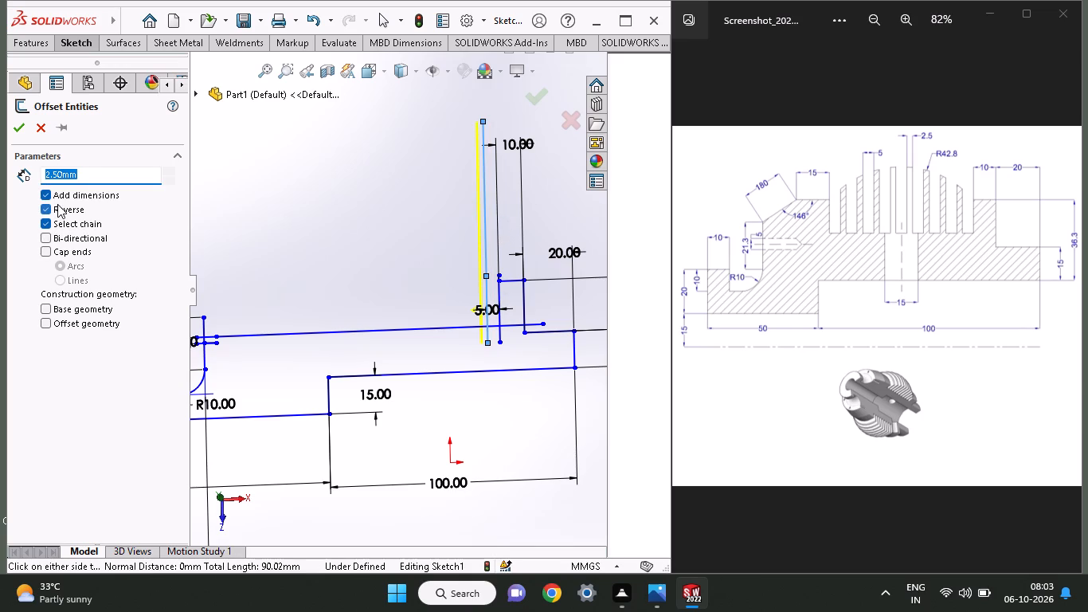
{"action": "left_click", "coordinate": [18, 129]}
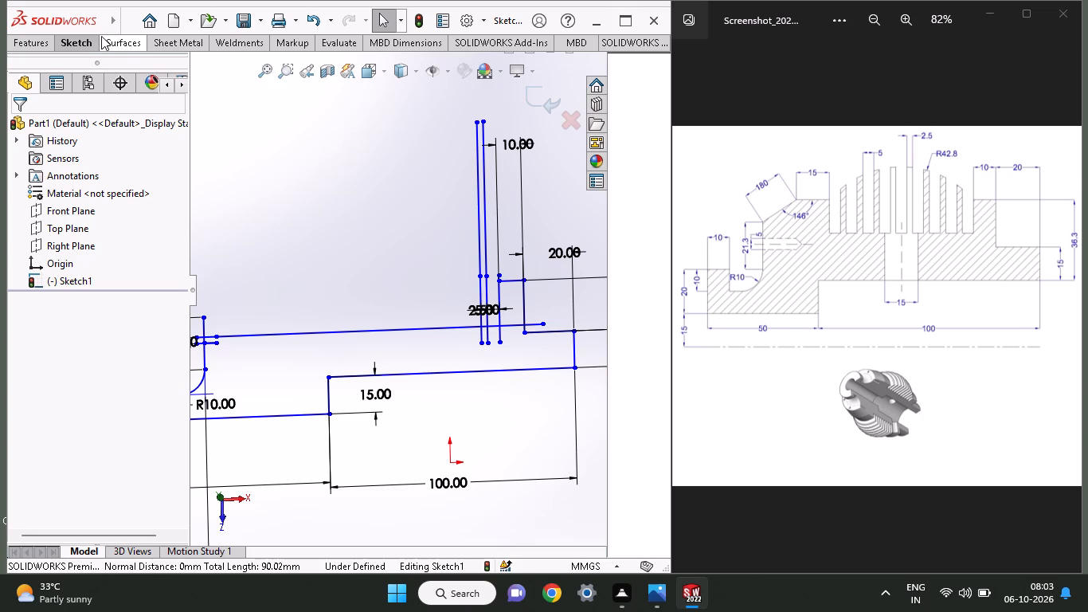
Offset the new leftmost vertical fin line, both segments, 5 mm to its left.
{"action": "left_click", "coordinate": [85, 41]}
{"action": "left_click", "coordinate": [311, 95]}
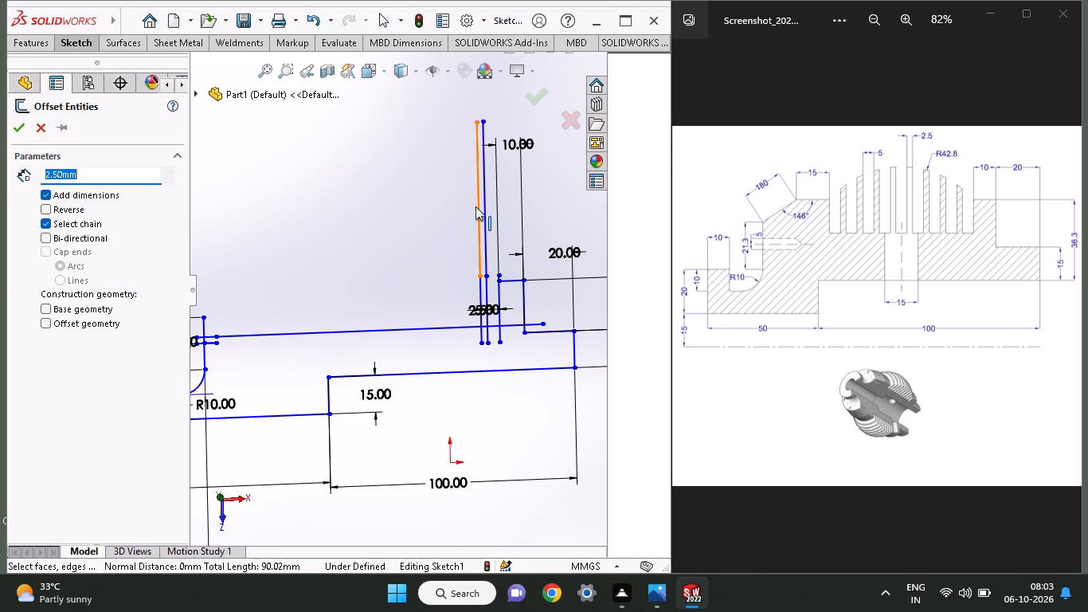
{"action": "left_click", "coordinate": [476, 206]}
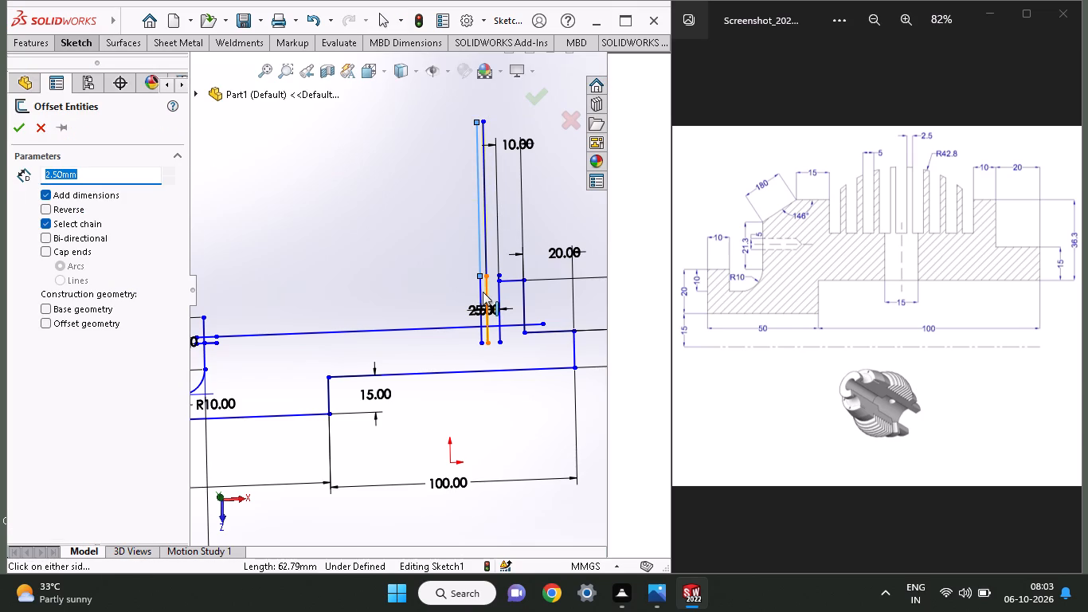
{"action": "left_click", "coordinate": [477, 287]}
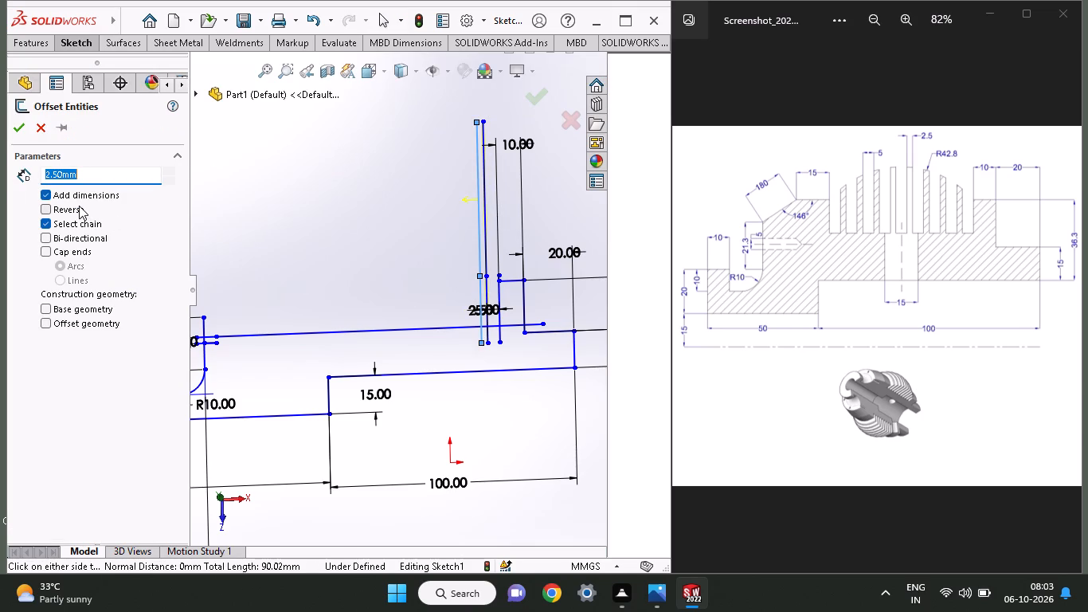
{"action": "left_click", "coordinate": [79, 206]}
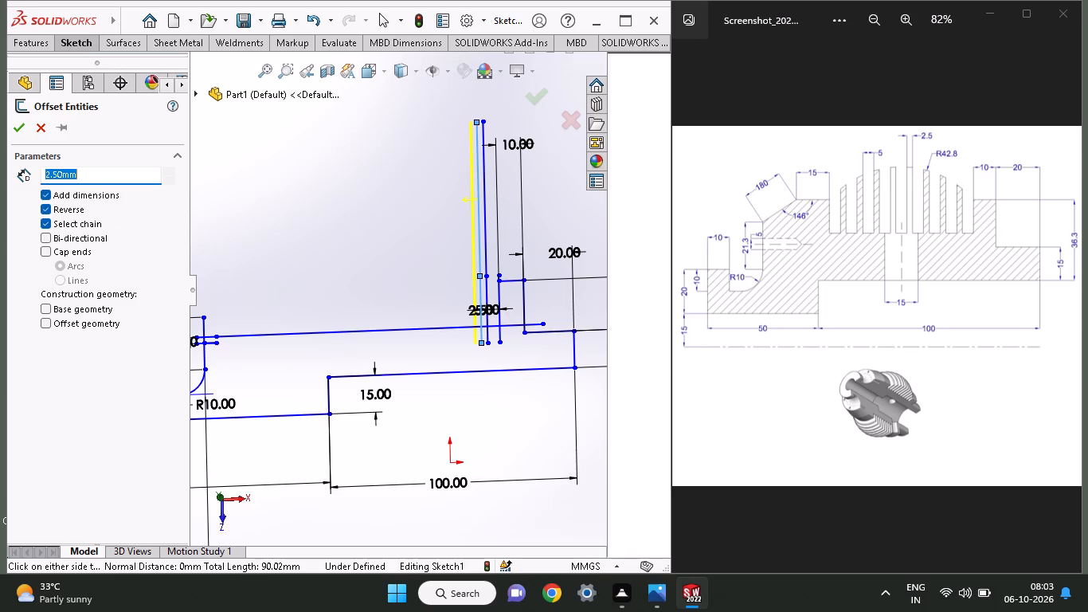
{"action": "key", "text": "5"}
{"action": "key", "text": "Return"}
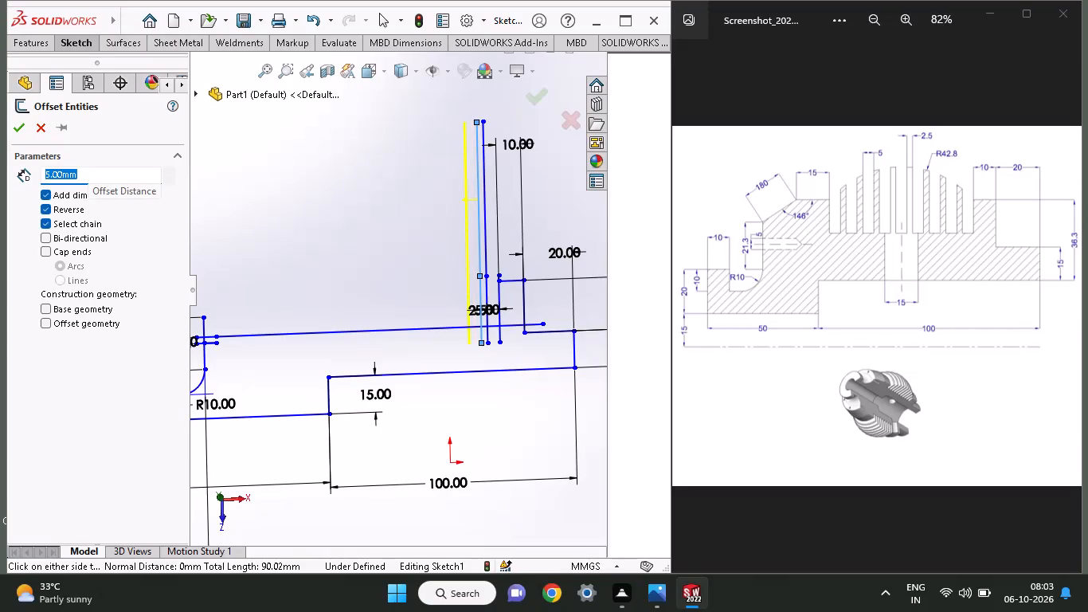
{"action": "left_click", "coordinate": [18, 131]}
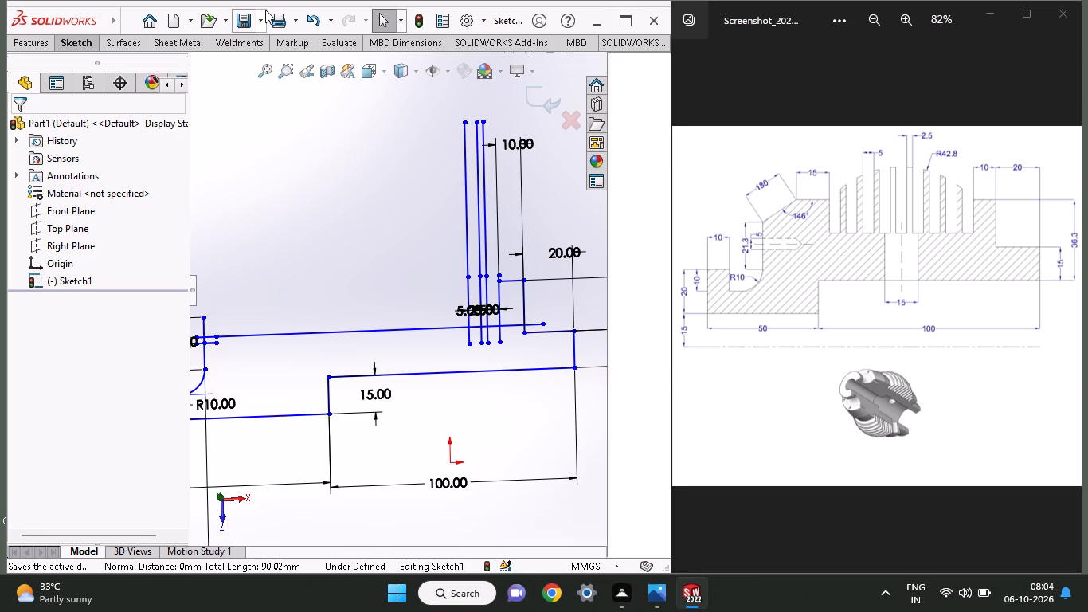
Offset the leftmost tall vertical fin line a further 2.5 mm to its left to give the second fin's thickness.
{"action": "left_click", "coordinate": [59, 37]}
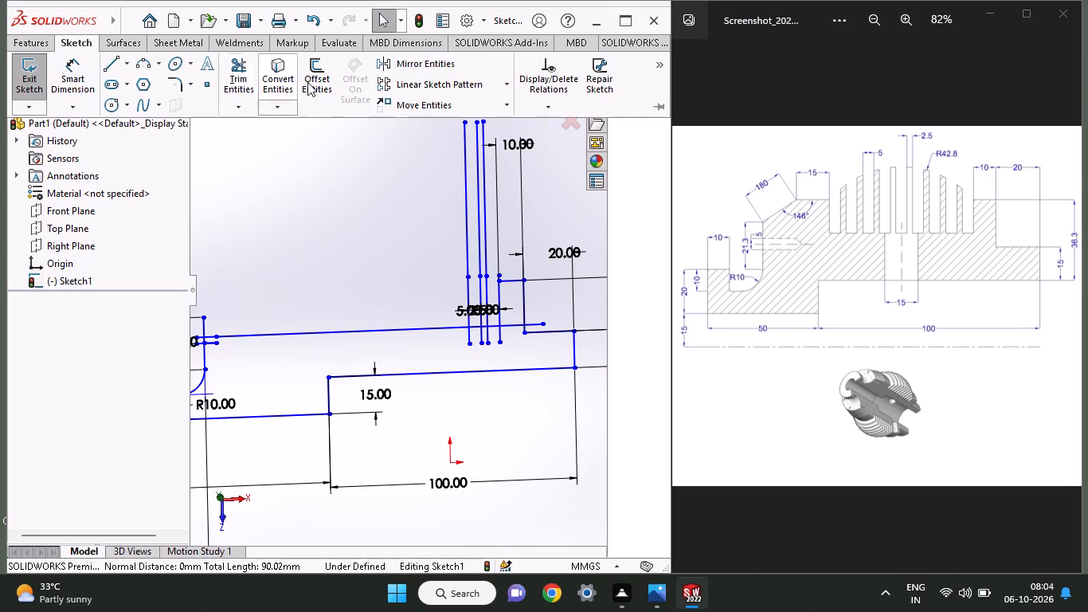
{"action": "left_click", "coordinate": [327, 79]}
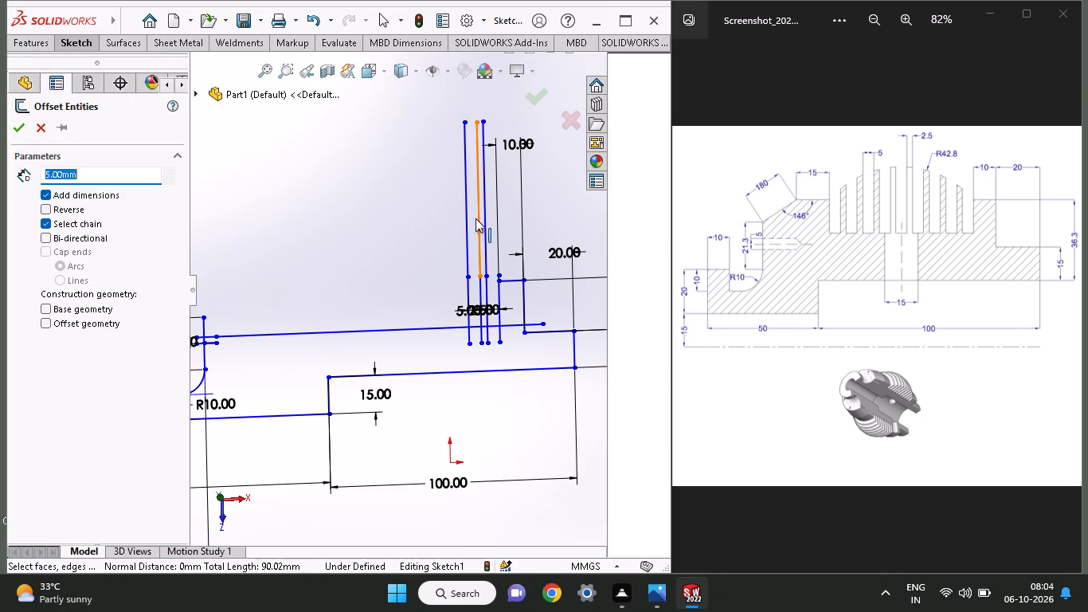
{"action": "left_click", "coordinate": [466, 218]}
{"action": "left_click", "coordinate": [468, 292]}
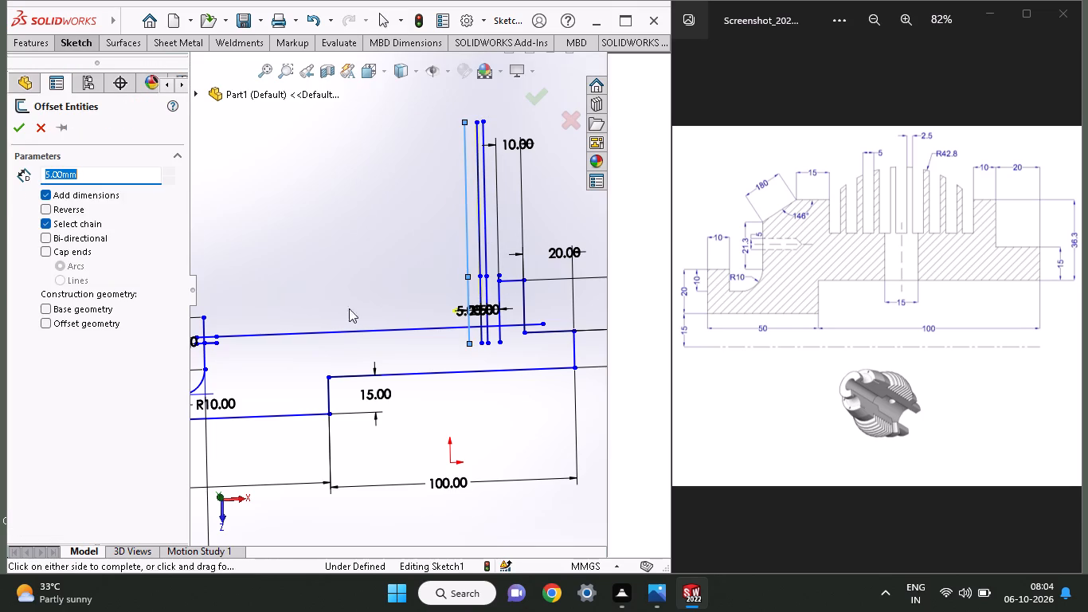
{"action": "left_click", "coordinate": [73, 203]}
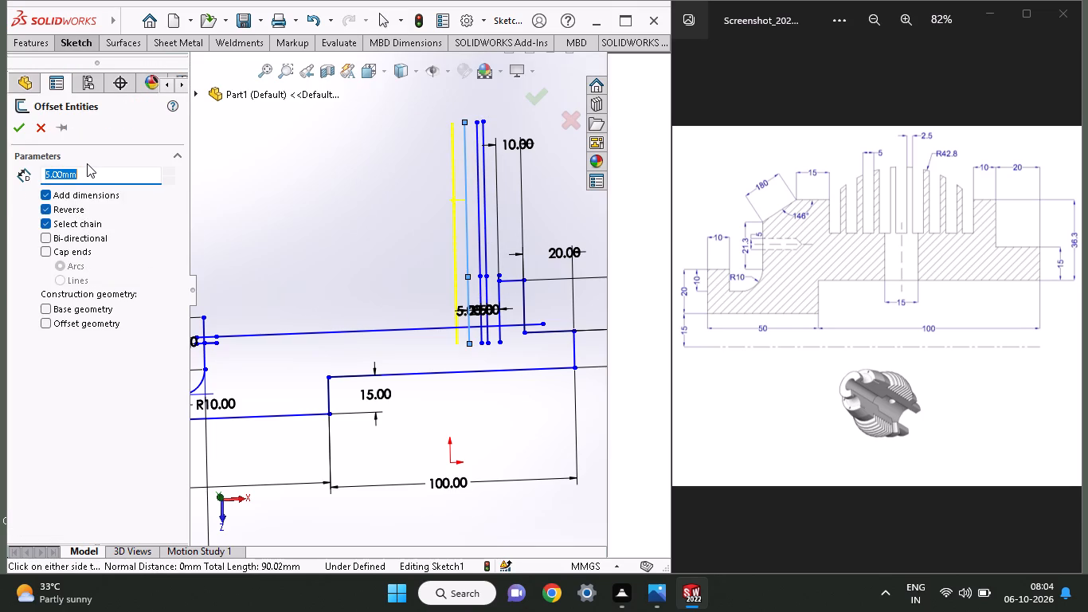
{"action": "type", "text": "22"}
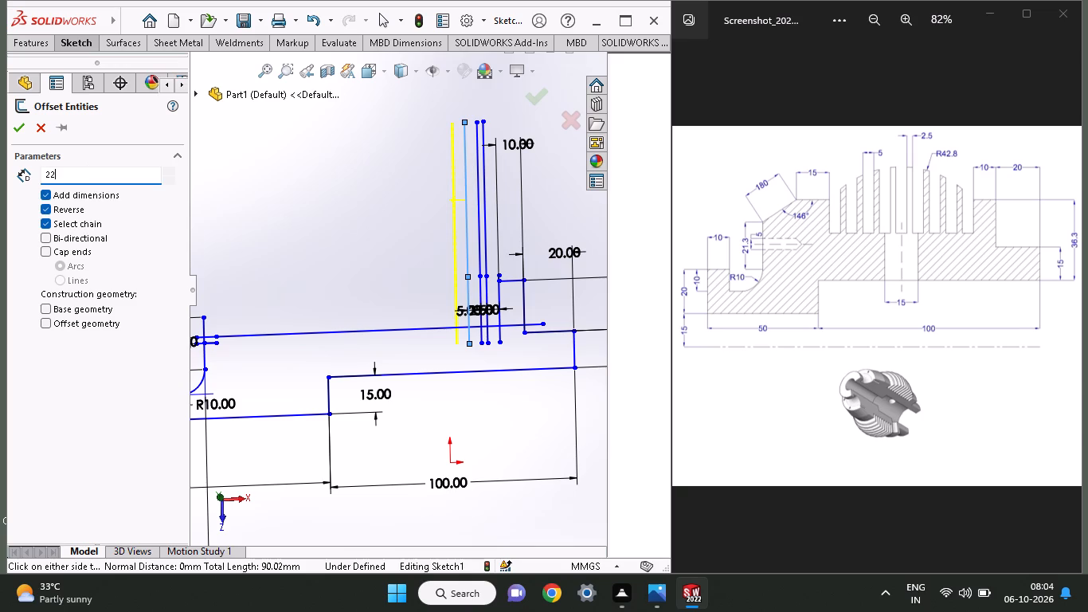
{"action": "key", "text": "BackSpace"}
{"action": "type", "text": ".5"}
{"action": "key", "text": "Return"}
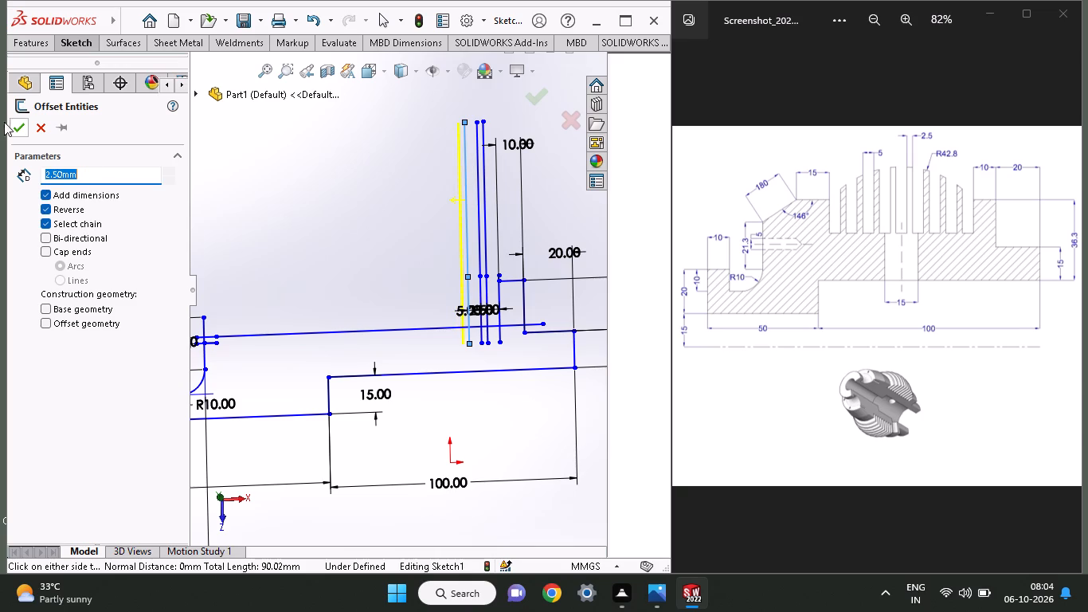
{"action": "left_click", "coordinate": [11, 135]}
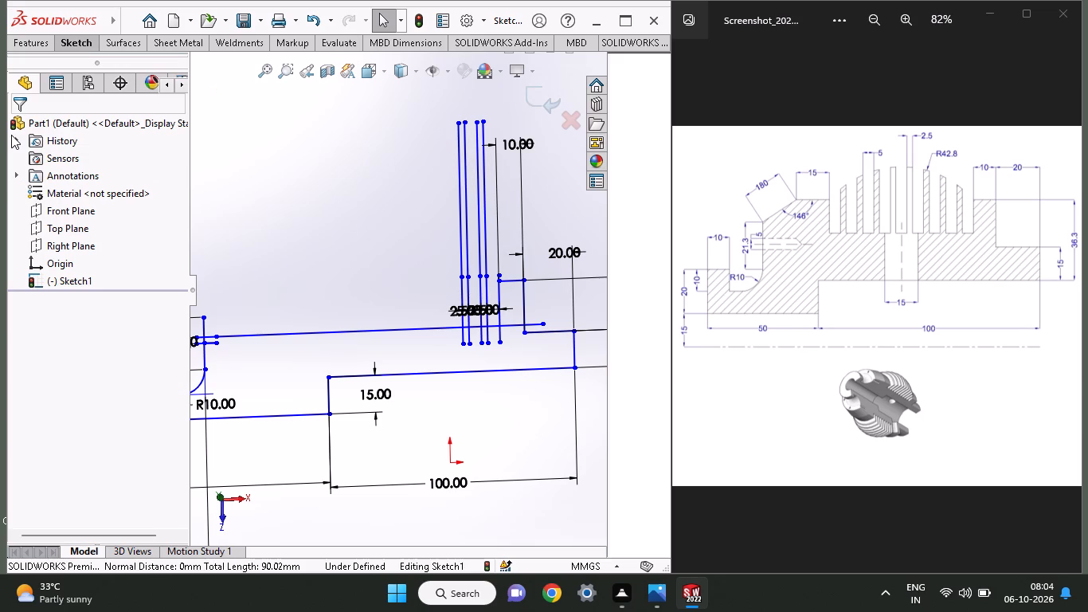
Offset the leftmost vertical fin line 5 mm to its left for the next fin gap.
{"action": "left_click", "coordinate": [85, 41]}
{"action": "left_click", "coordinate": [310, 80]}
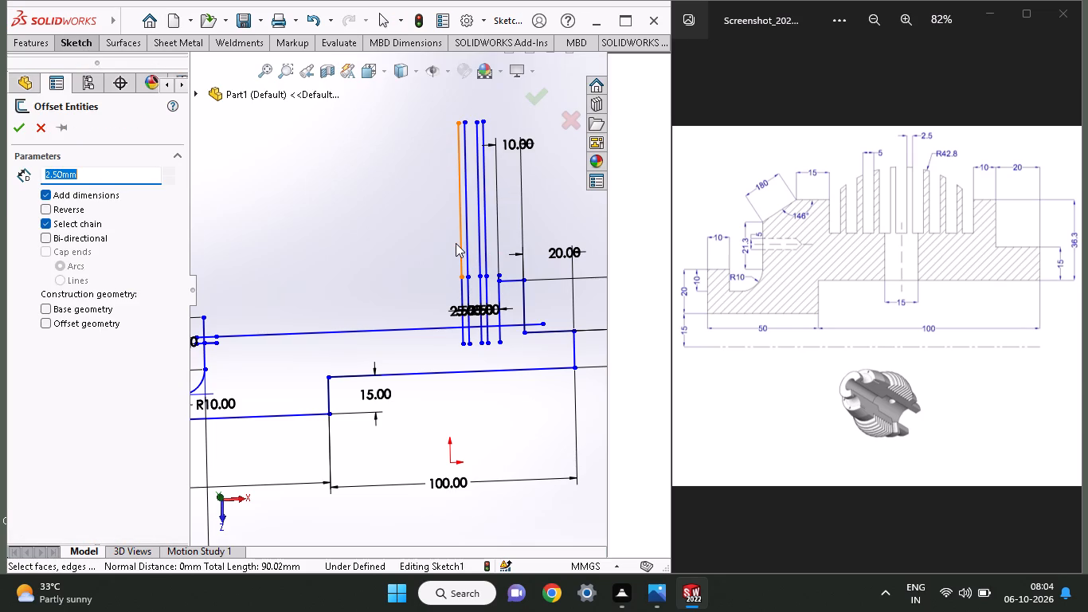
{"action": "left_click", "coordinate": [462, 277]}
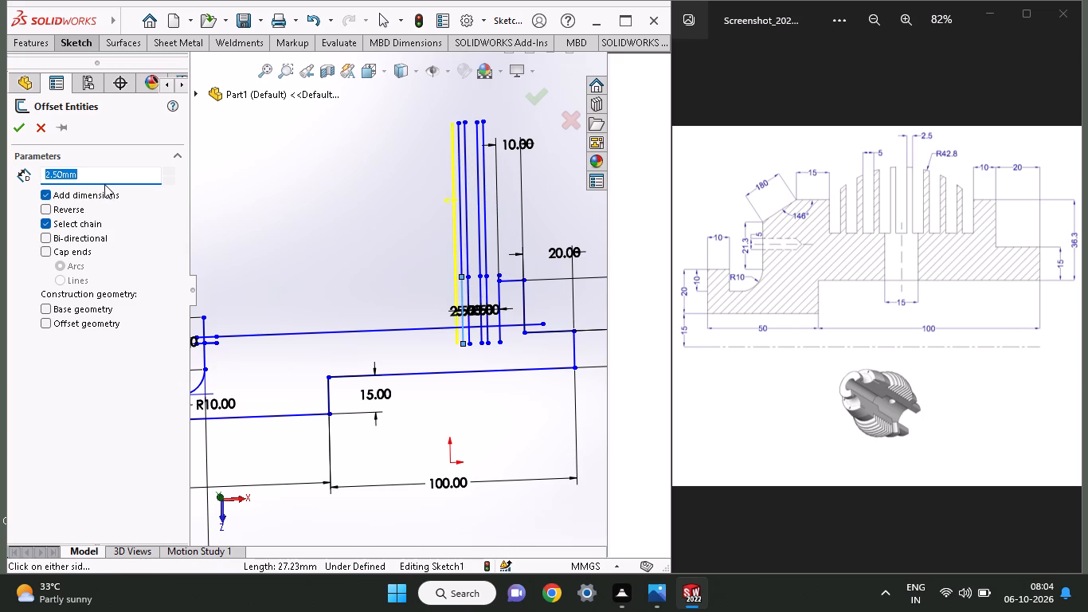
{"action": "key", "text": "5"}
{"action": "key", "text": "Return"}
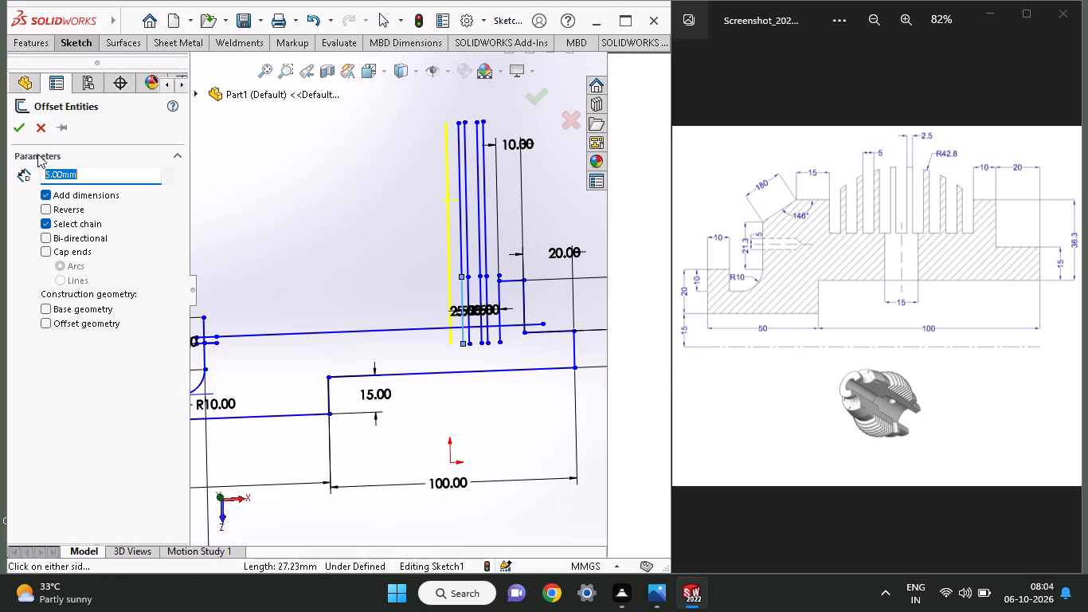
{"action": "left_click", "coordinate": [14, 135]}
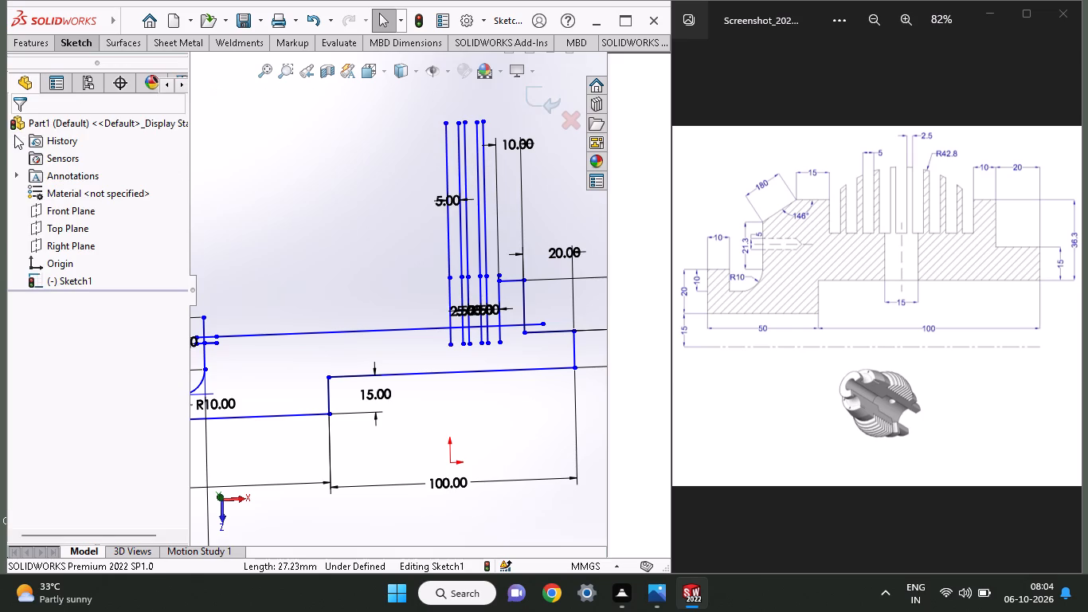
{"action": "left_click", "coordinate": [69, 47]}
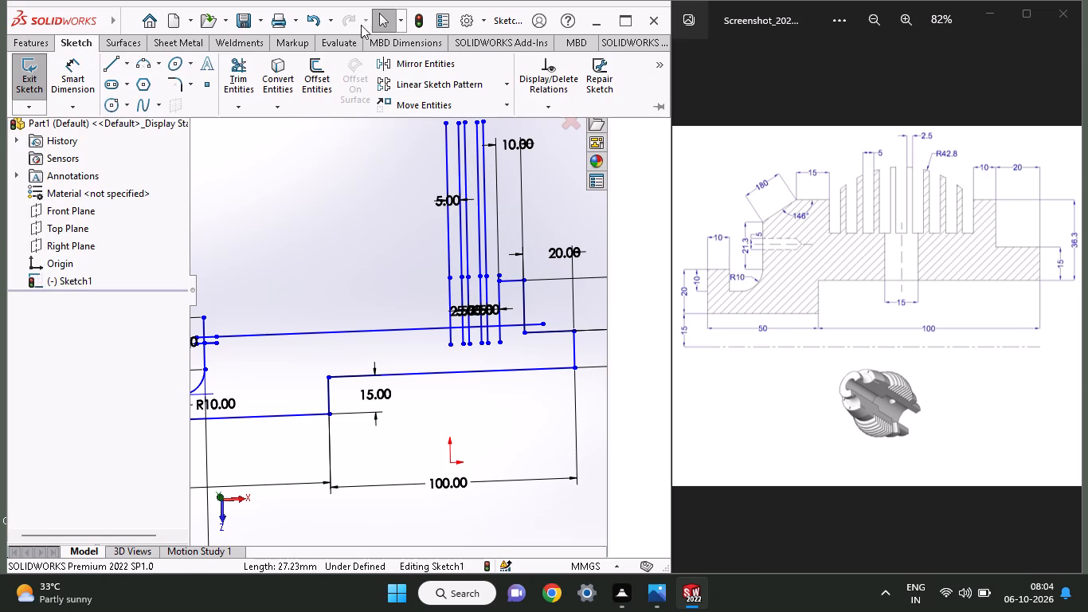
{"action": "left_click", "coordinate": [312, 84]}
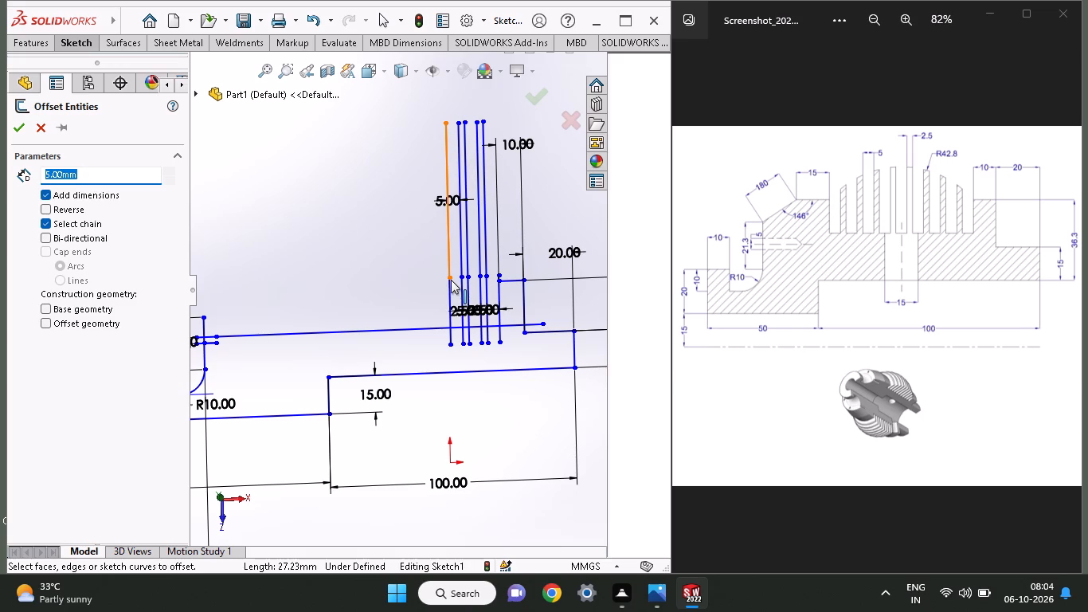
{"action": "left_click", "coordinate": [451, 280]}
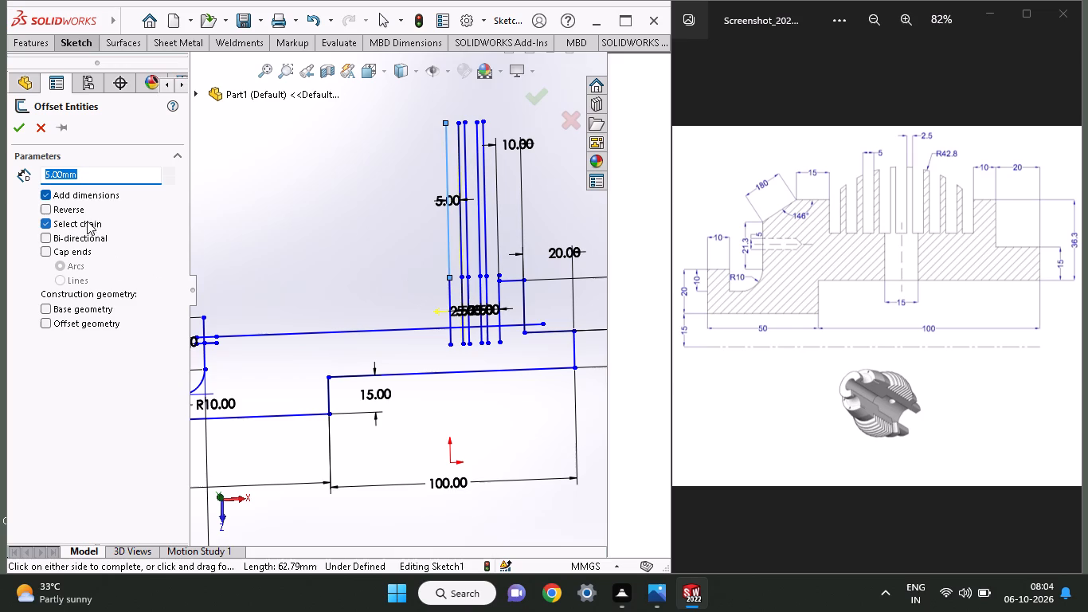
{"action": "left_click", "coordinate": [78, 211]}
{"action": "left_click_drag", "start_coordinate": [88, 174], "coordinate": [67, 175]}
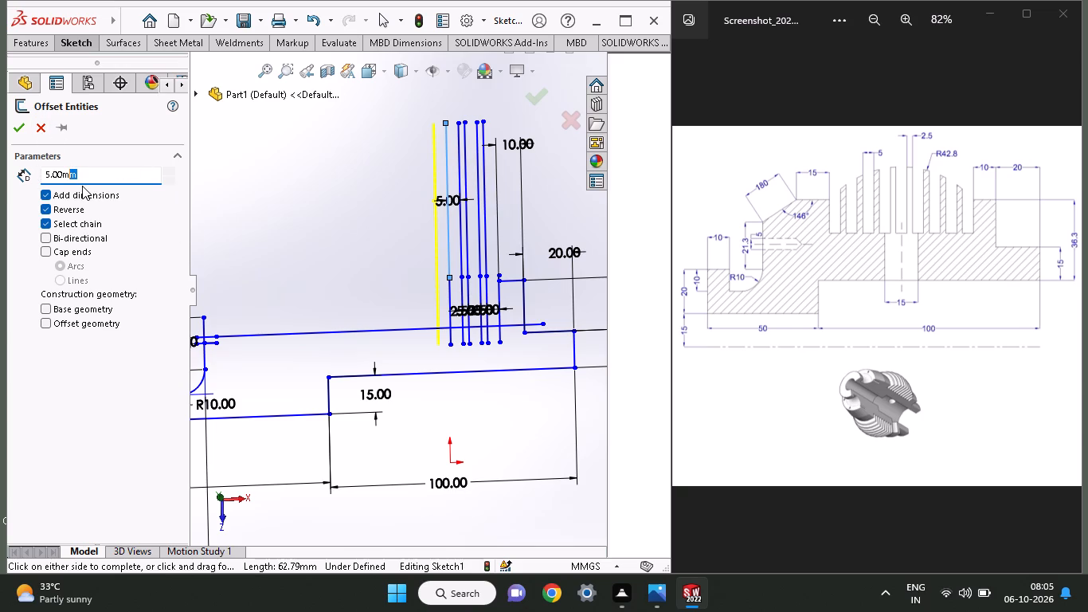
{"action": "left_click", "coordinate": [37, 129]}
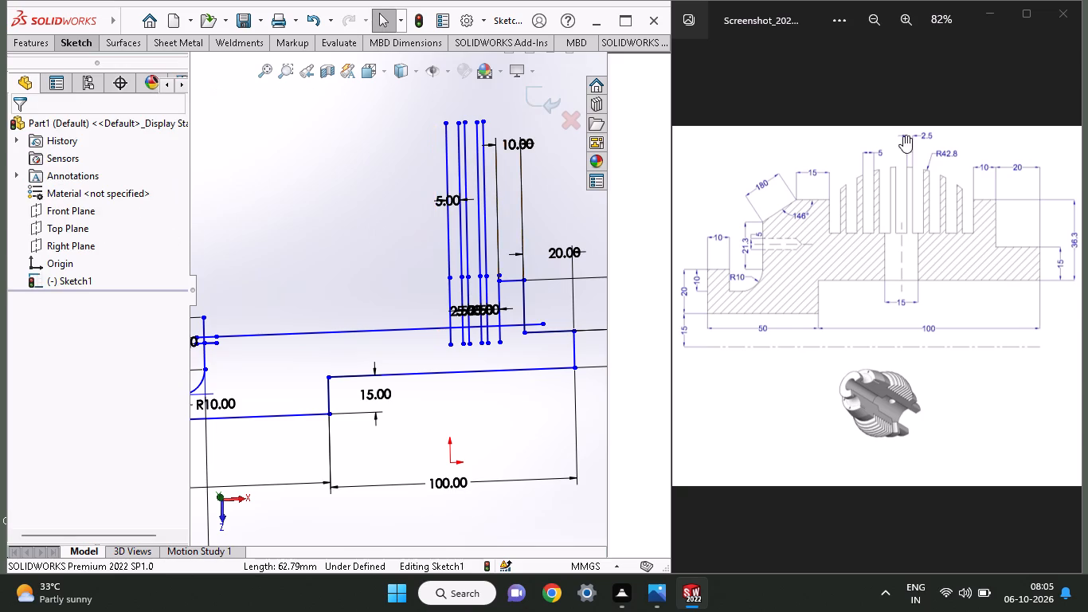
Offset the leftmost vertical fin line 2.5 mm to its left to give the third fin's thickness.
{"action": "left_click", "coordinate": [64, 39]}
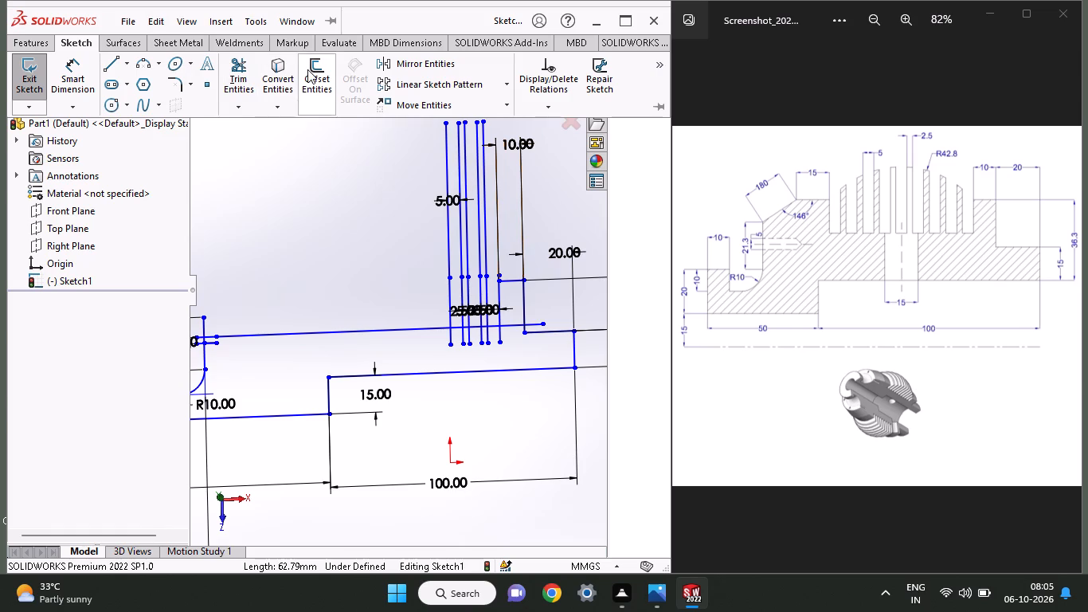
{"action": "left_click", "coordinate": [307, 69]}
{"action": "left_click", "coordinate": [450, 279]}
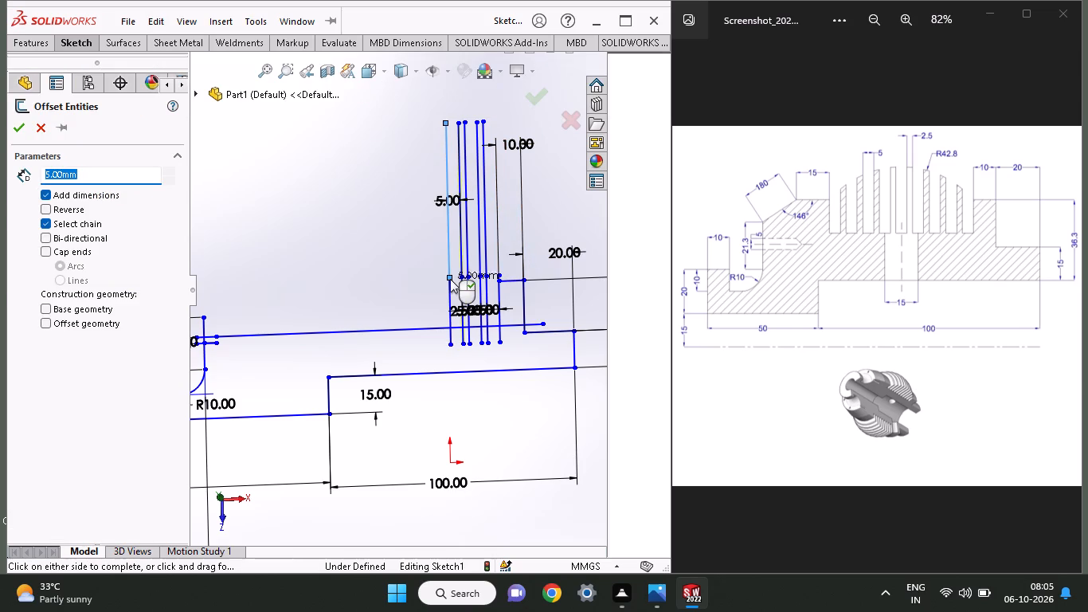
{"action": "left_click", "coordinate": [69, 209]}
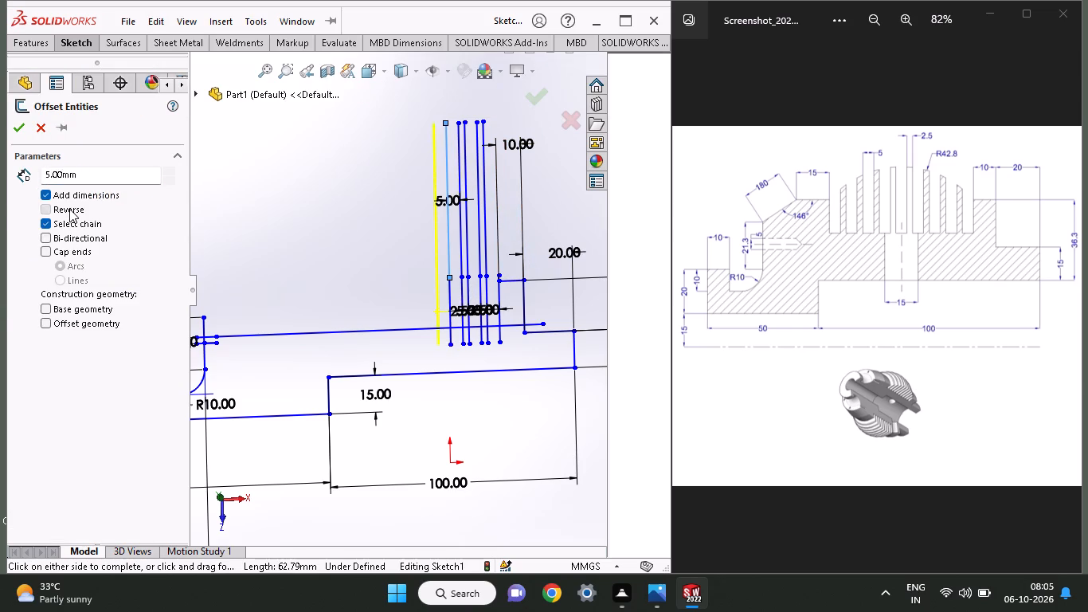
{"action": "left_click", "coordinate": [0, 182]}
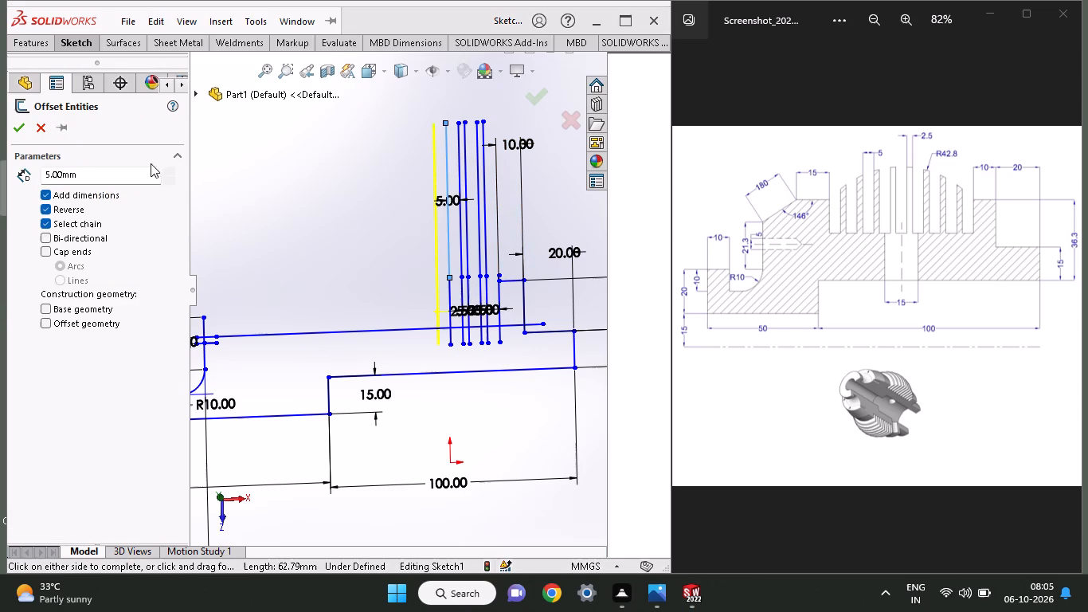
{"action": "left_click_drag", "start_coordinate": [93, 175], "coordinate": [0, 166]}
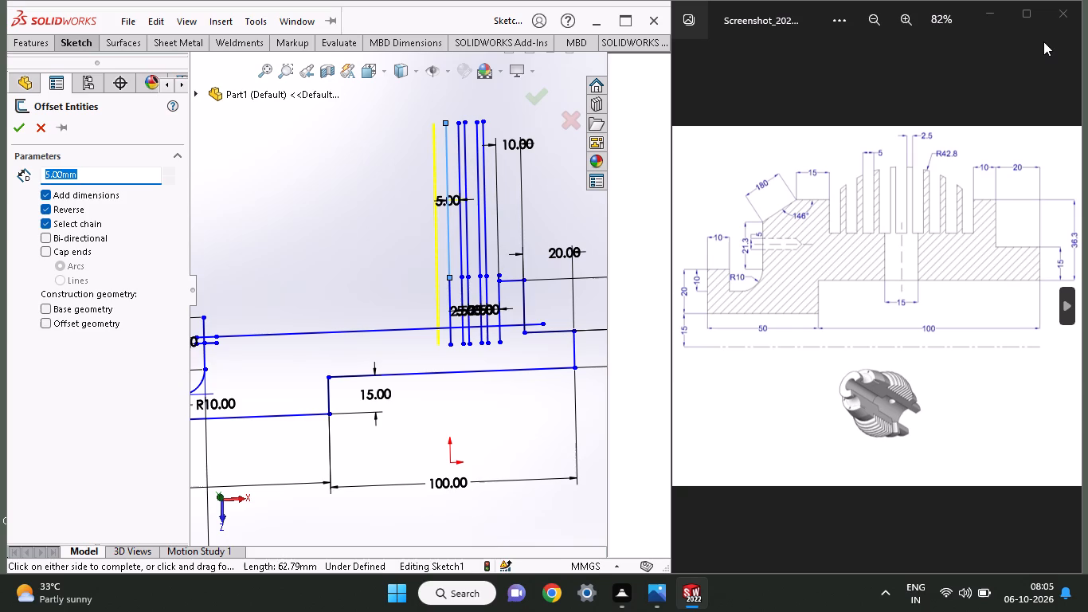
{"action": "key", "text": "2"}
{"action": "key", "text": "Return"}
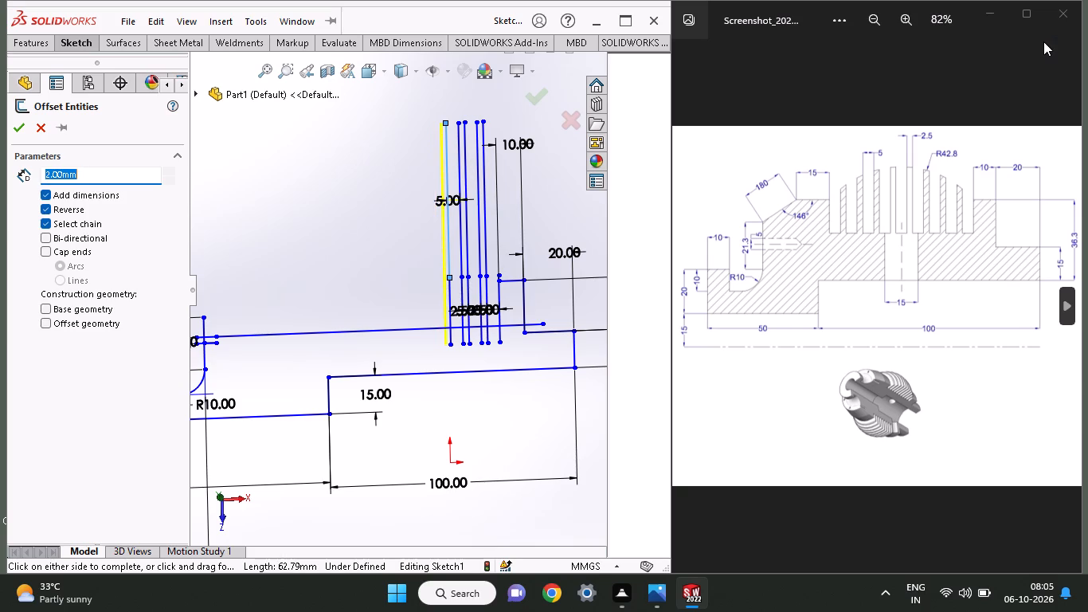
{"action": "key", "text": "period"}
{"action": "key", "text": "backslash"}
{"action": "key", "text": "BackSpace"}
{"action": "key", "text": "BackSpace"}
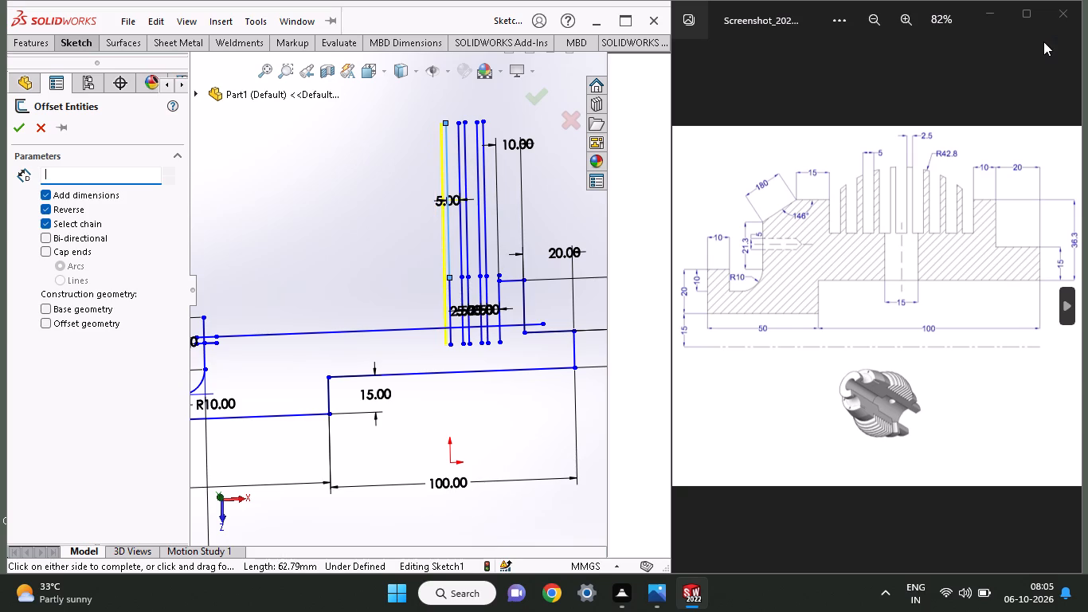
{"action": "key", "text": "5"}
{"action": "key", "text": "BackSpace"}
{"action": "type", "text": "2.5"}
{"action": "key", "text": "Return"}
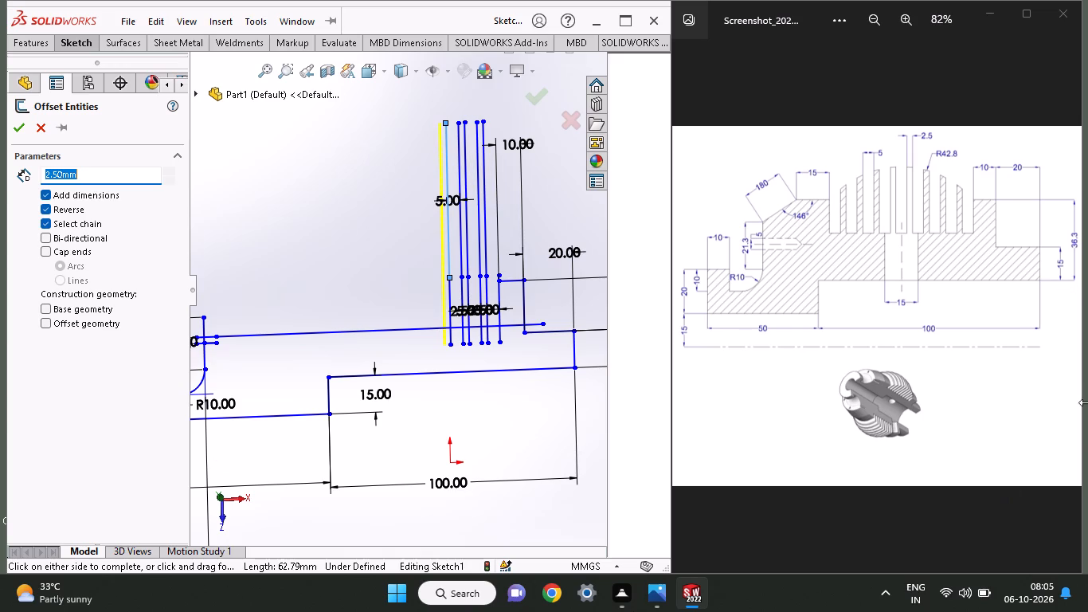
{"action": "left_click", "coordinate": [17, 131]}
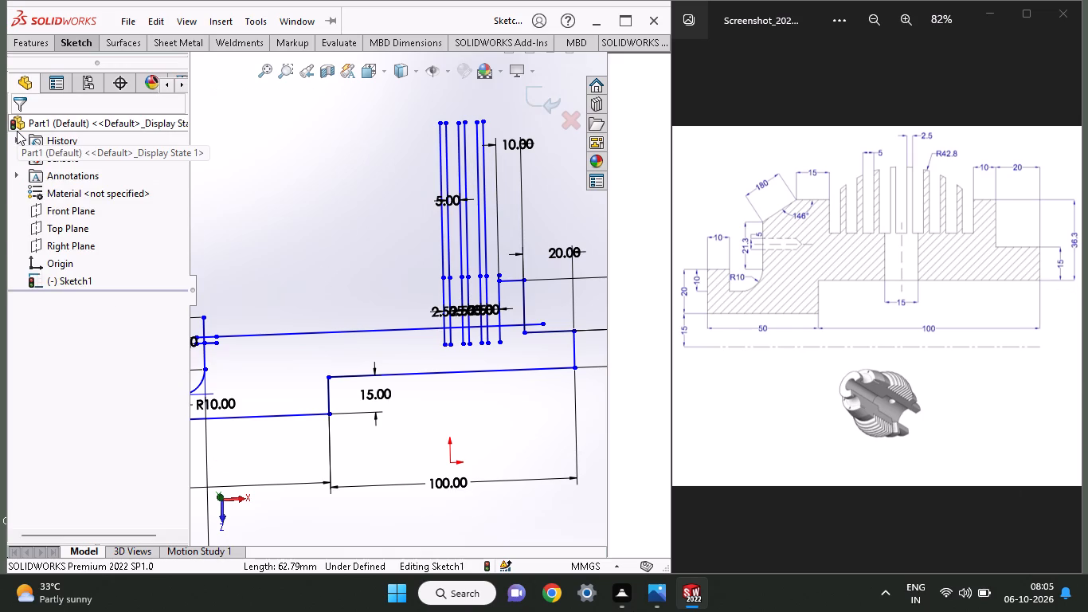
Offset the third fin's left vertical line 5 mm to its left for the next fin gap.
{"action": "left_click", "coordinate": [57, 46]}
{"action": "left_click", "coordinate": [311, 94]}
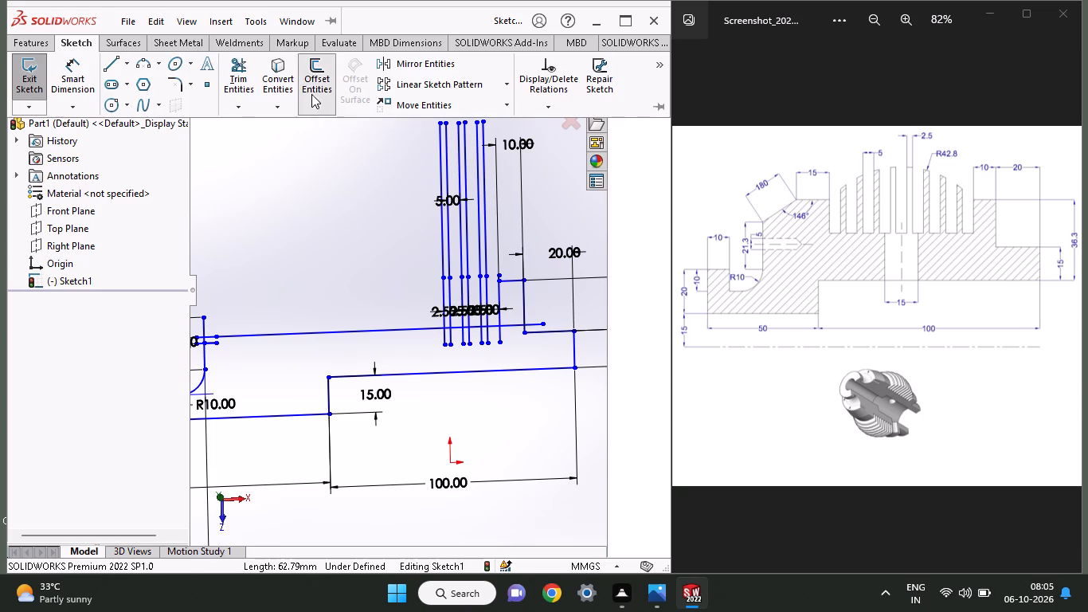
{"action": "left_click", "coordinate": [444, 279]}
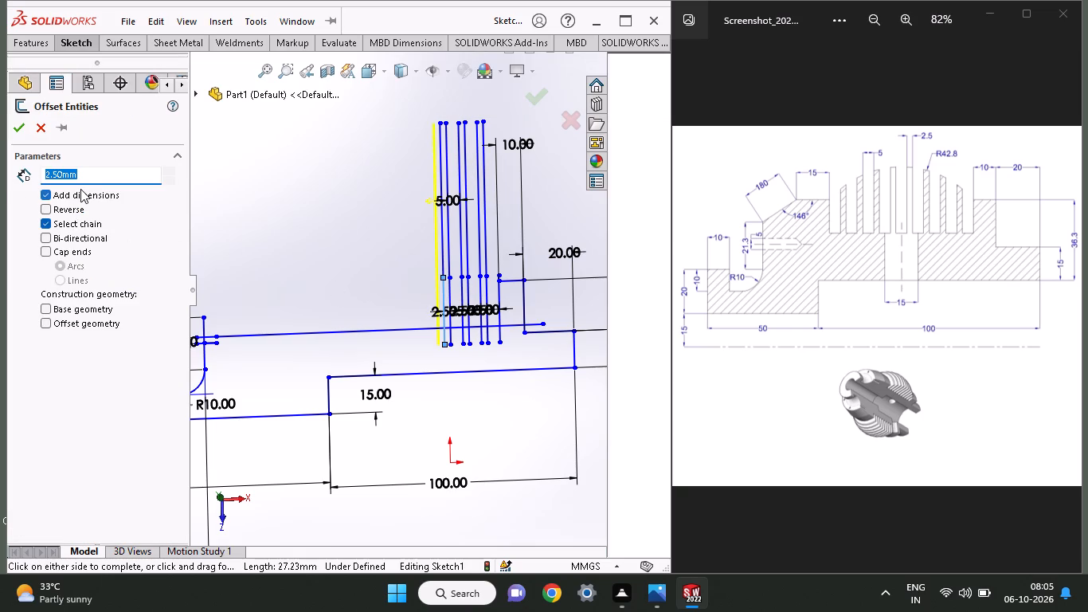
{"action": "key", "text": "5"}
{"action": "key", "text": "Return"}
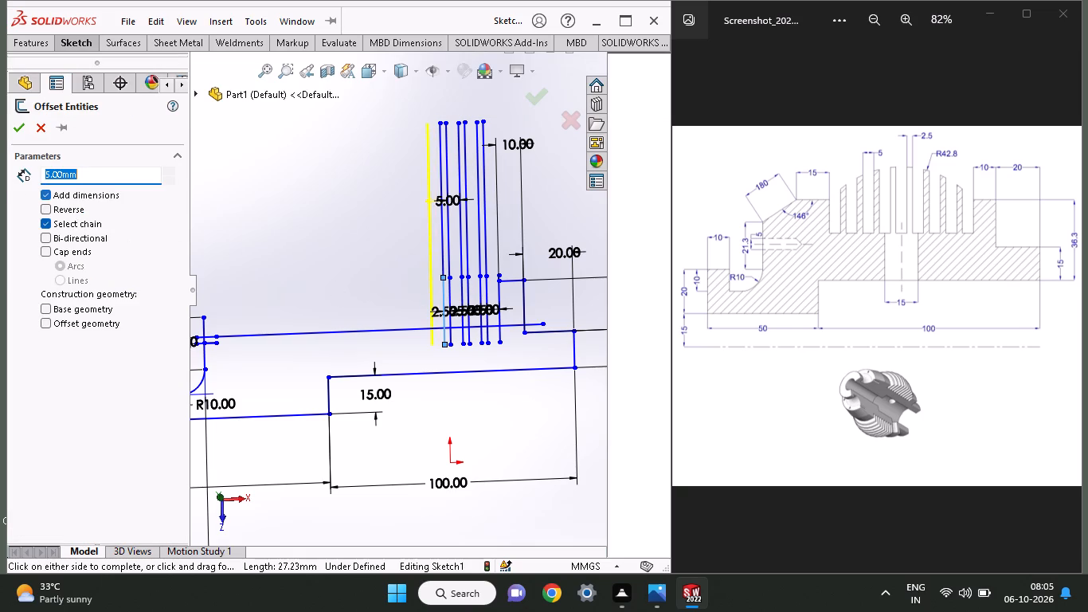
{"action": "left_click", "coordinate": [13, 132]}
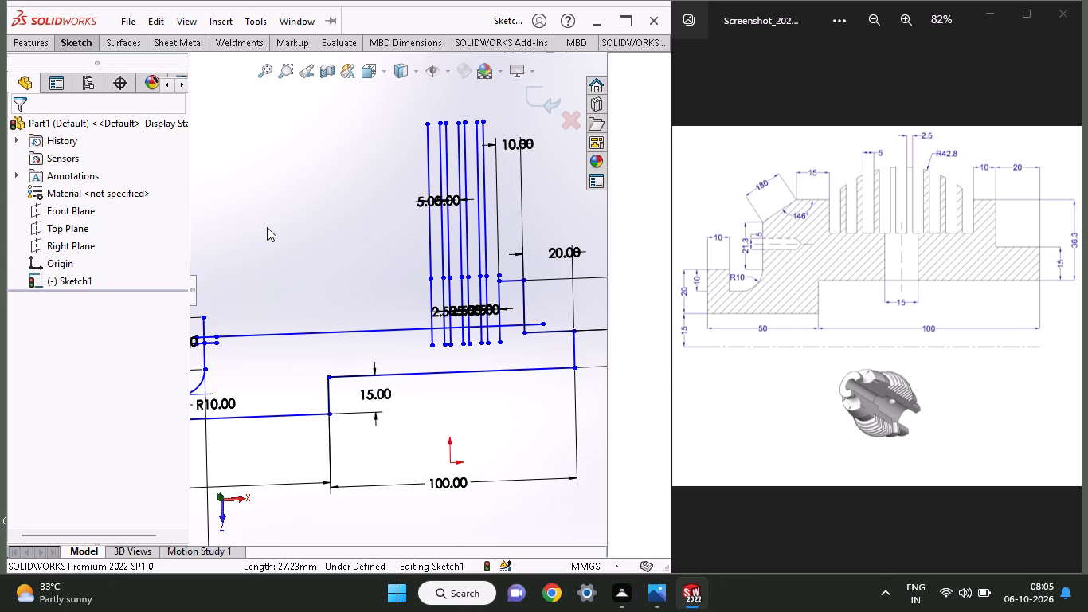
Offset the new leftmost vertical line 2.5 mm to its left, reversing the direction, to give the fourth fin's thickness.
{"action": "left_click", "coordinate": [72, 46]}
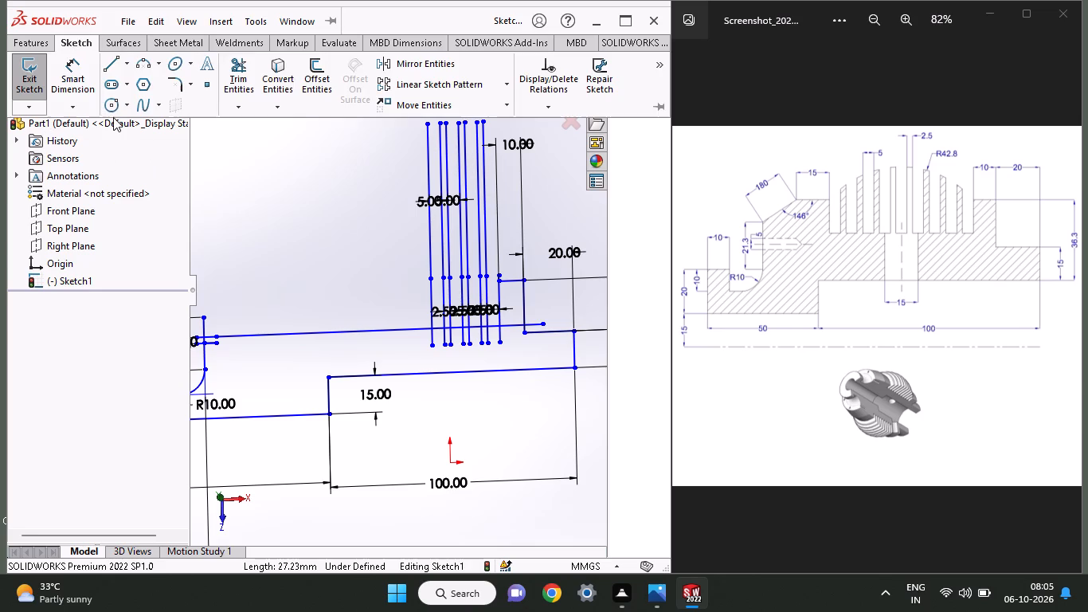
{"action": "left_click", "coordinate": [322, 82]}
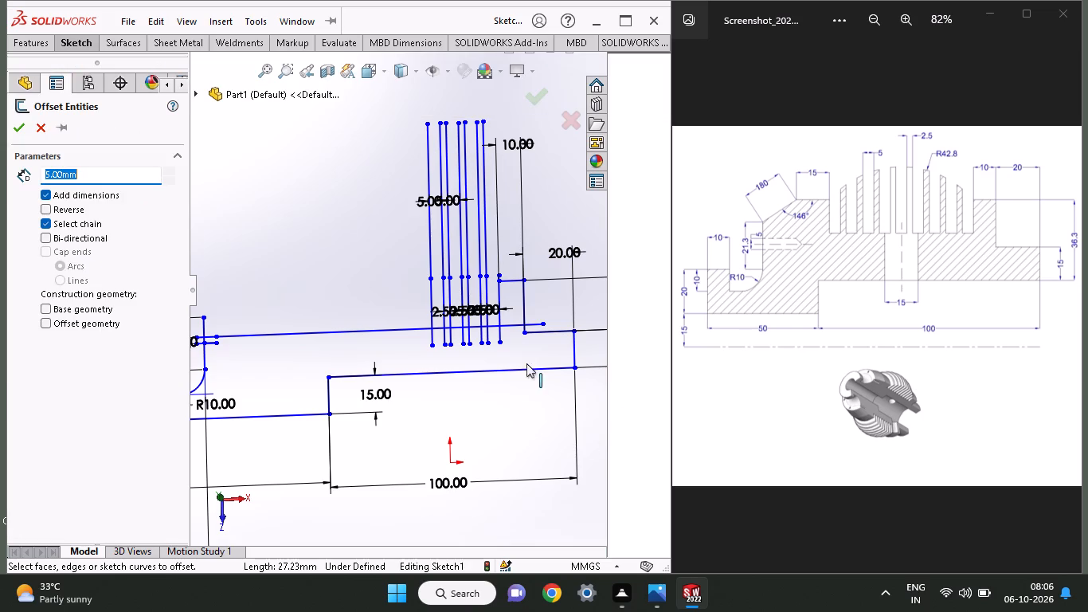
{"action": "left_click", "coordinate": [429, 276]}
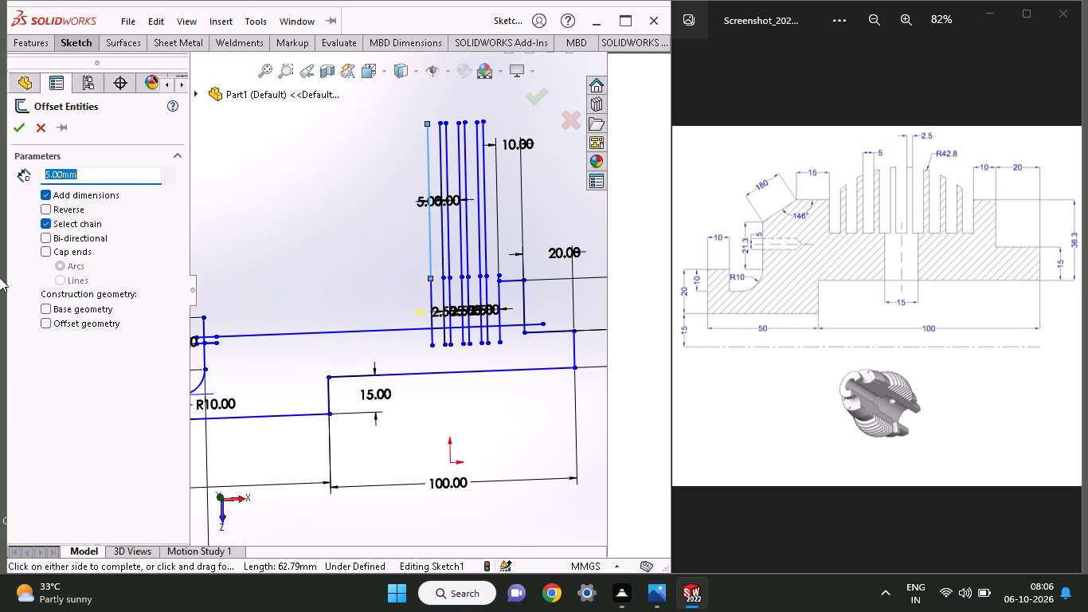
{"action": "left_click", "coordinate": [59, 207]}
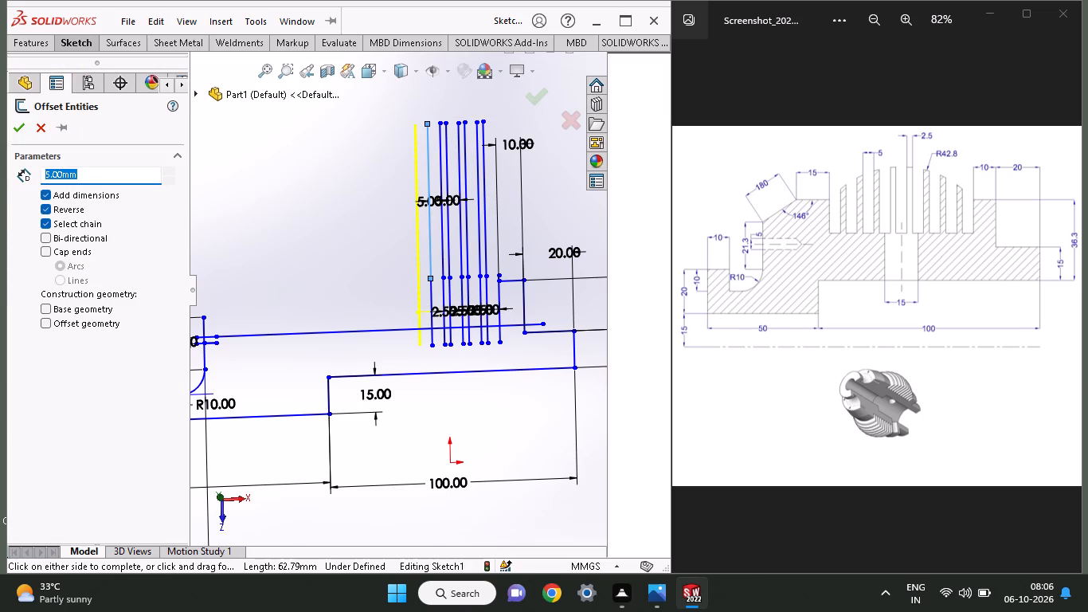
{"action": "left_click_drag", "start_coordinate": [78, 177], "coordinate": [0, 178]}
{"action": "type", "text": "2."}
{"action": "key", "text": "5"}
{"action": "key", "text": "Return"}
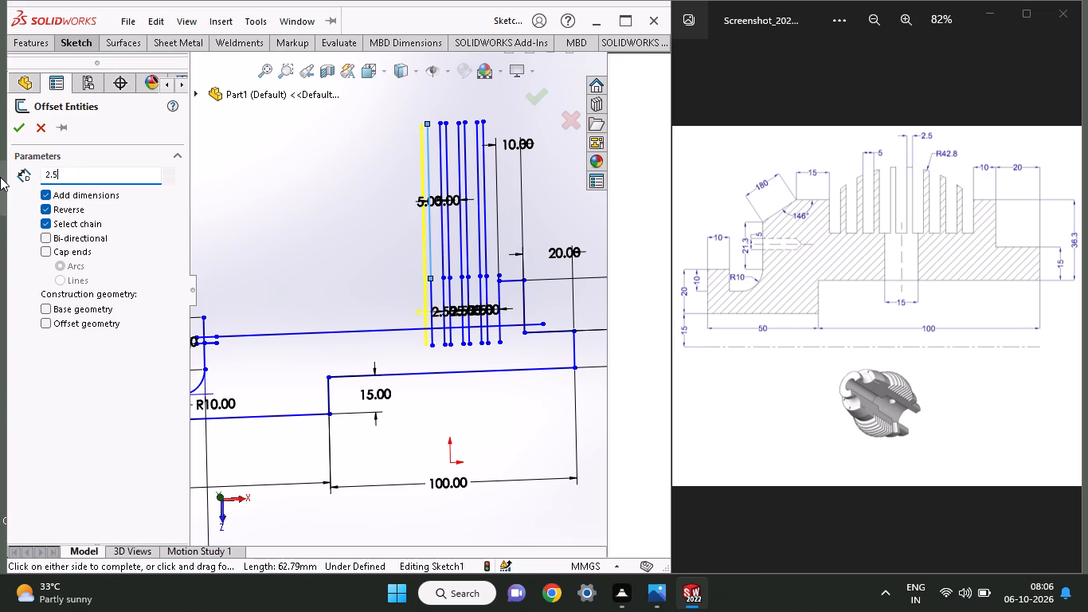
{"action": "left_click", "coordinate": [20, 137]}
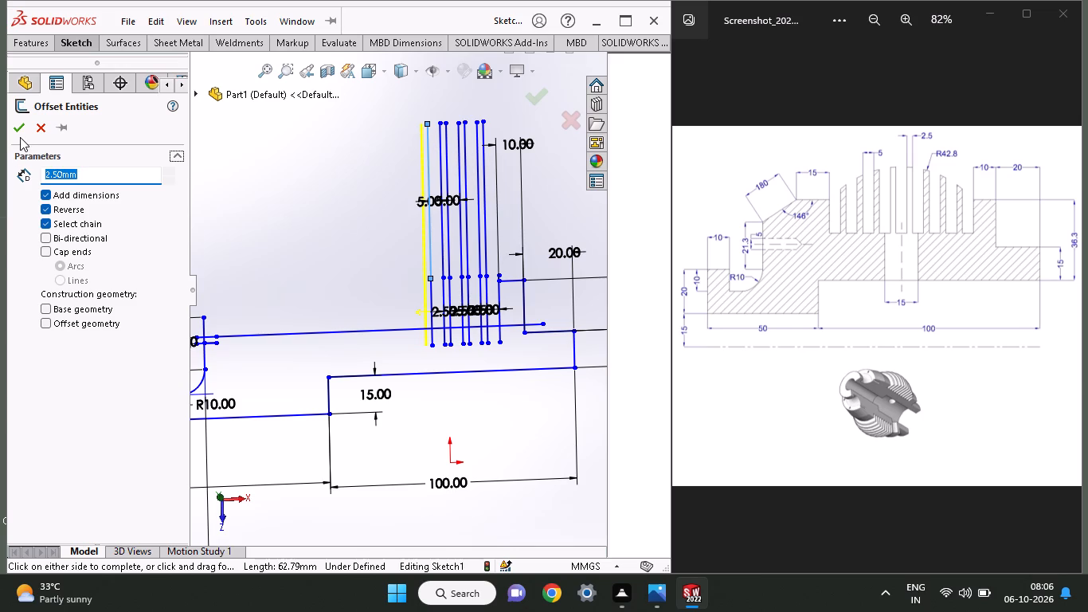
{"action": "left_click", "coordinate": [19, 131]}
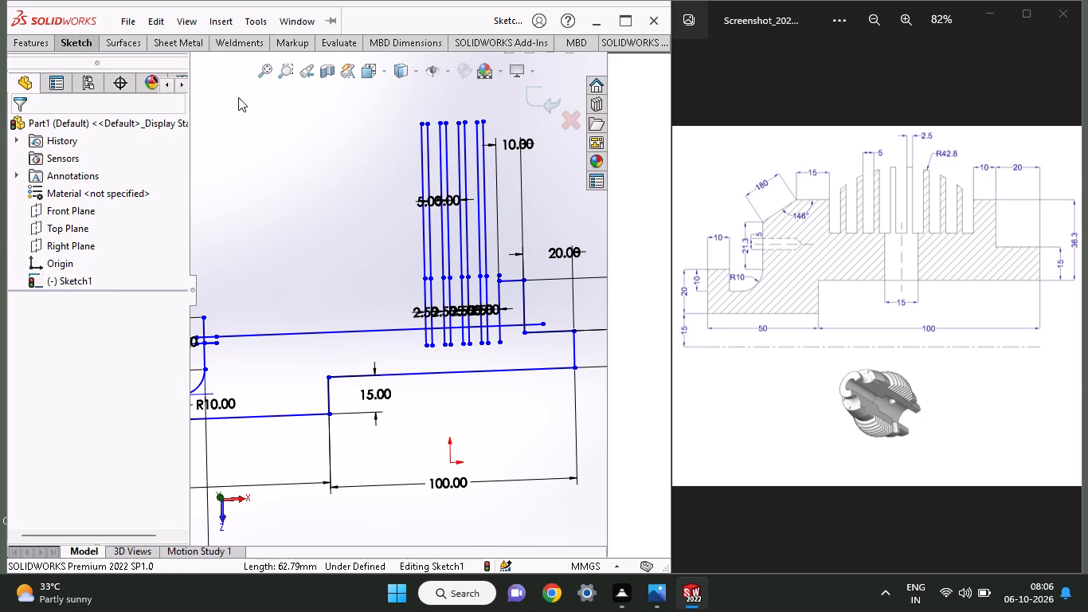
Offset the fourth fin's left vertical line 5 mm to its left for the gap before the fifth fin.
{"action": "left_click", "coordinate": [73, 50]}
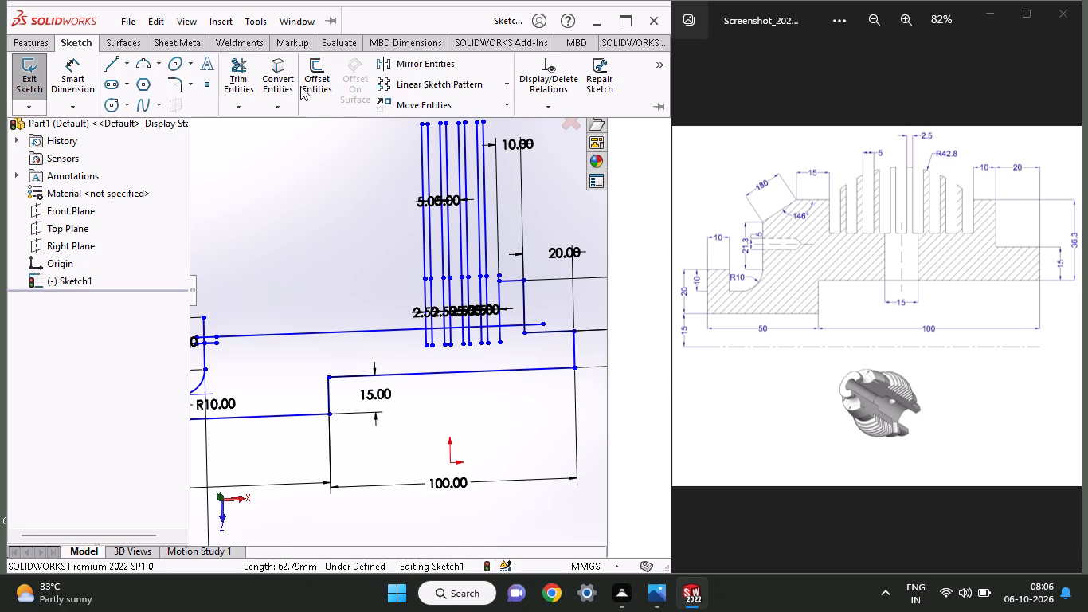
{"action": "left_click", "coordinate": [302, 86]}
{"action": "left_click", "coordinate": [422, 278]}
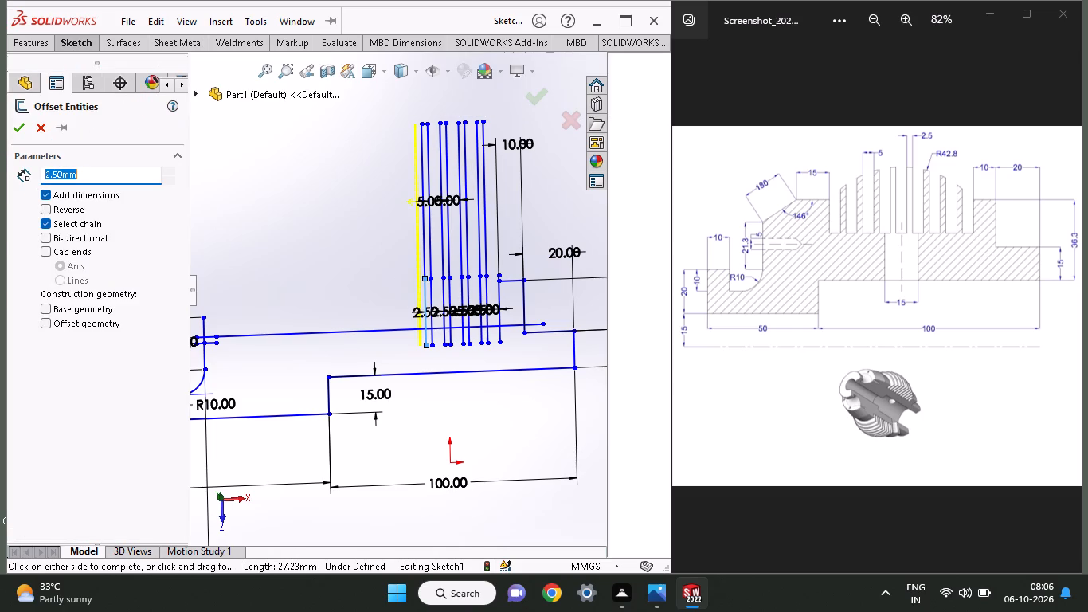
{"action": "key", "text": "5"}
{"action": "key", "text": "Return"}
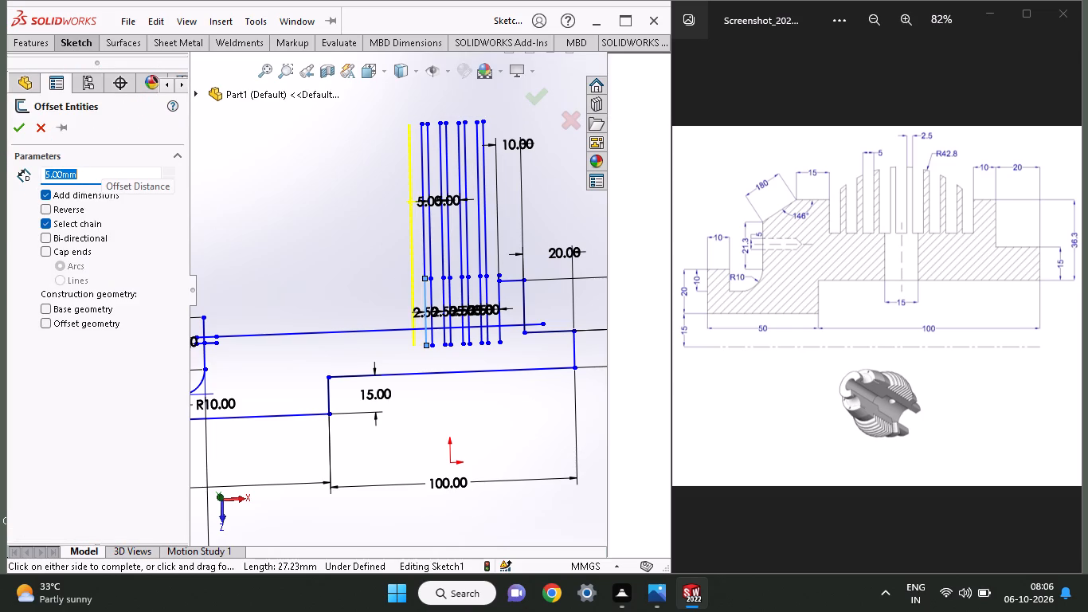
{"action": "left_click", "coordinate": [14, 127]}
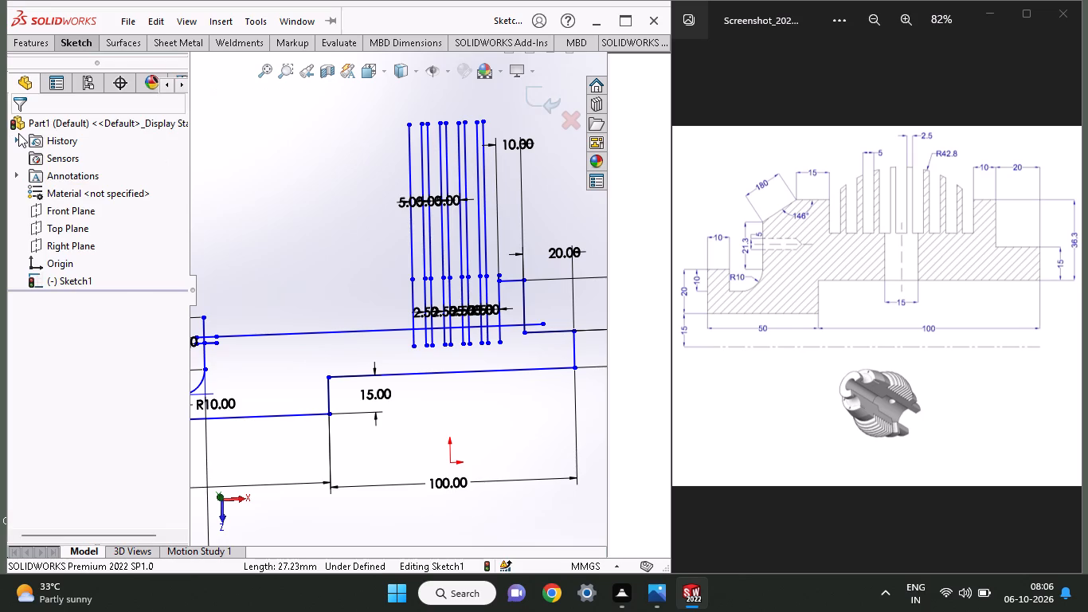
Offset the leftmost vertical line 2.5 mm to its left, reversing the direction, to give the fifth fin's thickness.
{"action": "left_click", "coordinate": [82, 34]}
{"action": "left_click", "coordinate": [306, 67]}
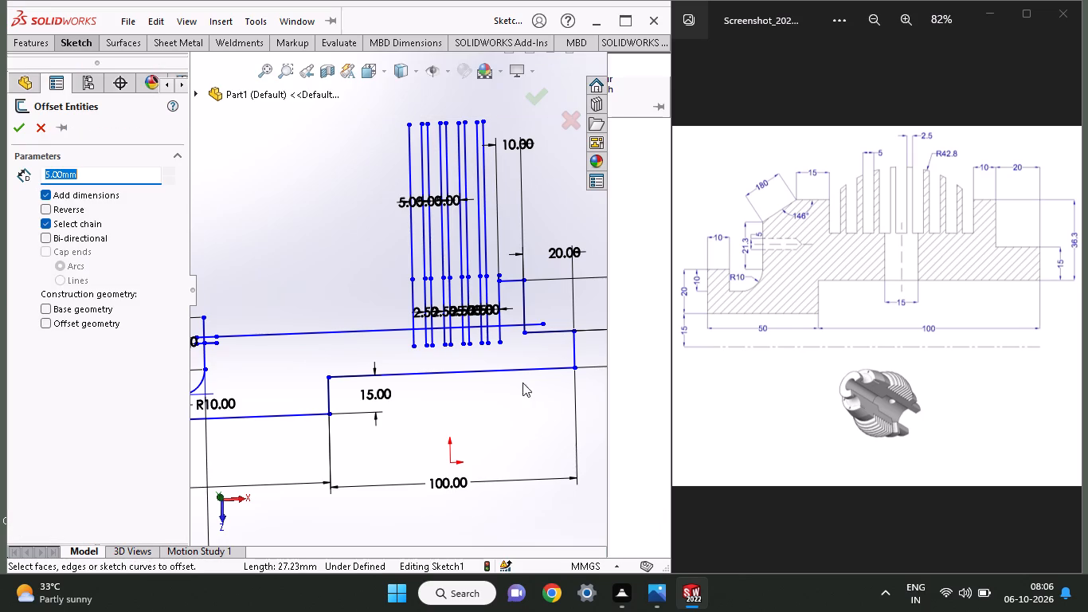
{"action": "left_click", "coordinate": [413, 282]}
{"action": "left_click", "coordinate": [72, 203]}
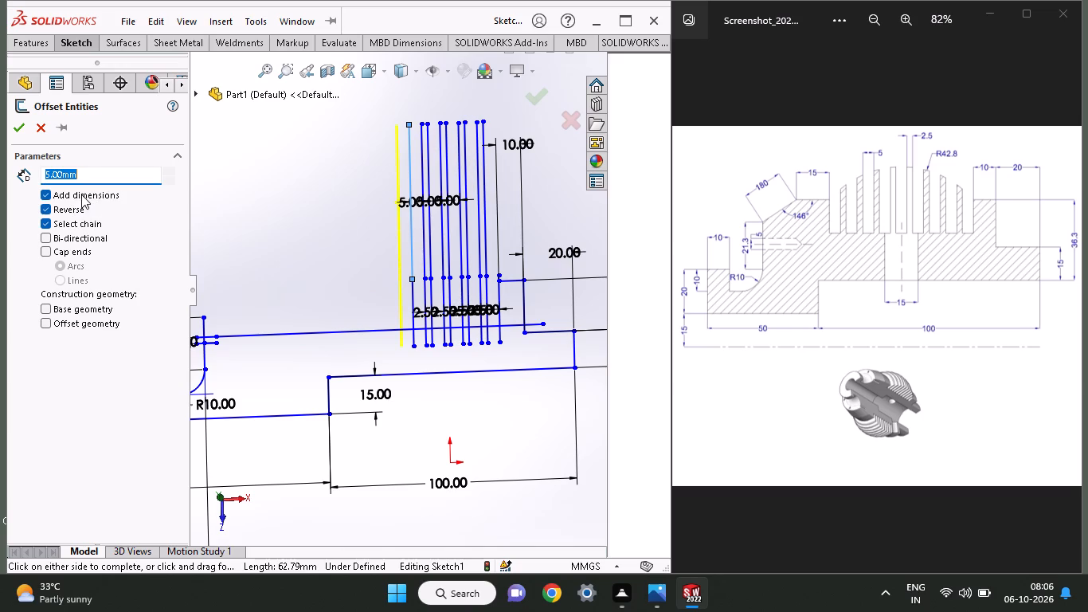
{"action": "left_click_drag", "start_coordinate": [81, 175], "coordinate": [0, 163]}
{"action": "type", "text": "2.5"}
{"action": "key", "text": "Return"}
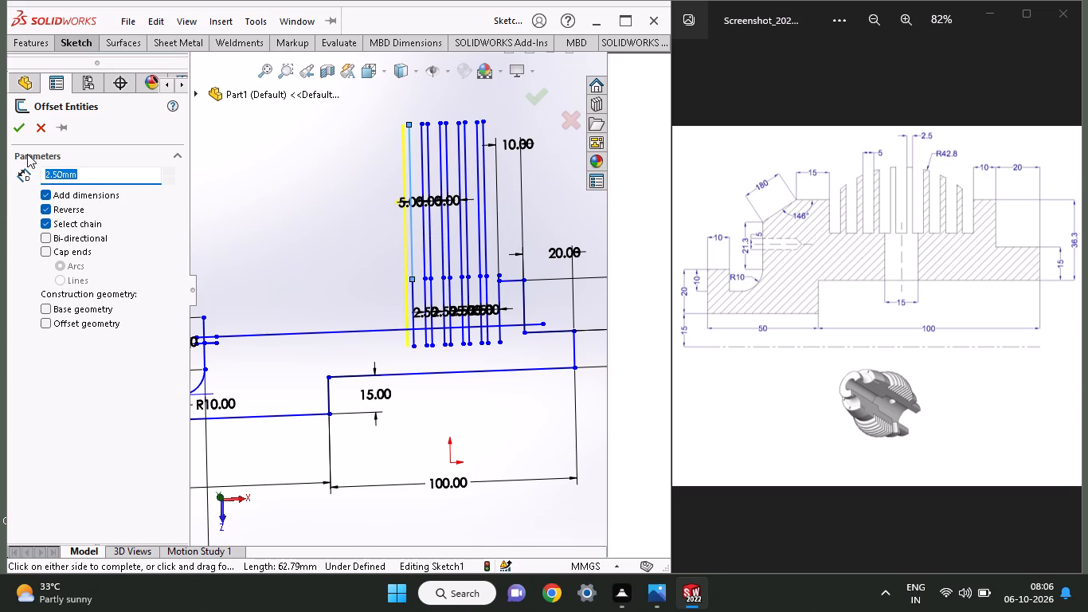
{"action": "left_click", "coordinate": [11, 125]}
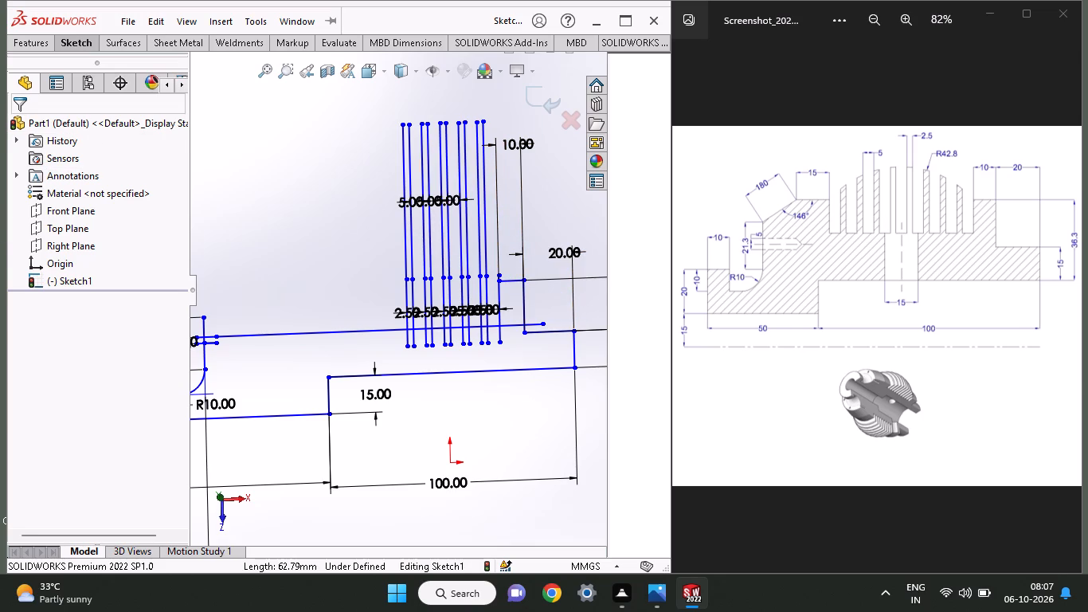
Offset the fifth fin's left vertical line 5 mm to its left, reversing the direction, for the gap before the sixth fin.
{"action": "left_click", "coordinate": [72, 45]}
{"action": "left_click", "coordinate": [312, 74]}
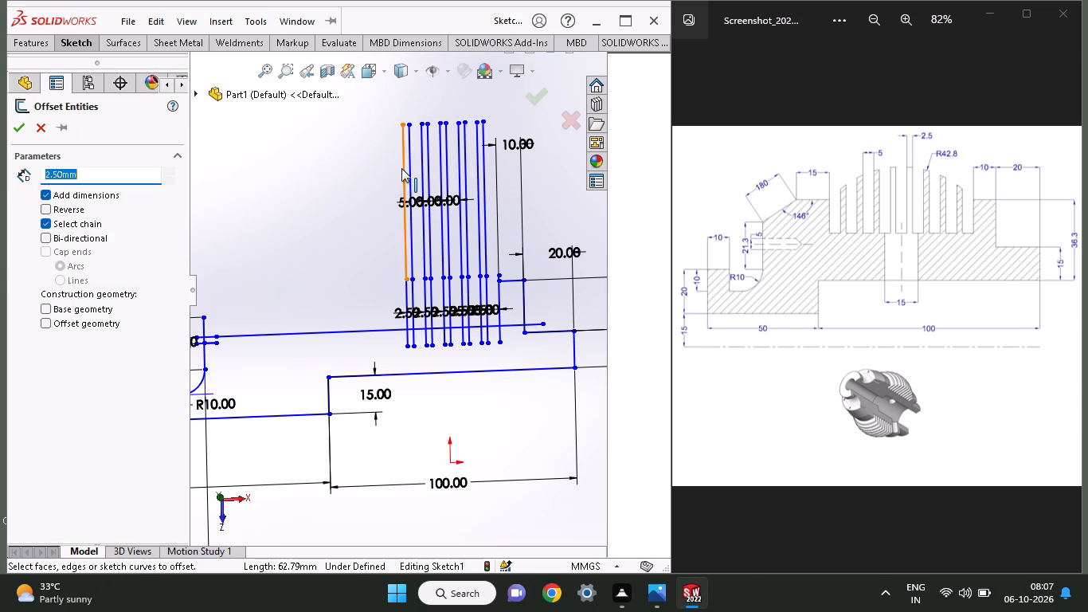
{"action": "left_click", "coordinate": [401, 168]}
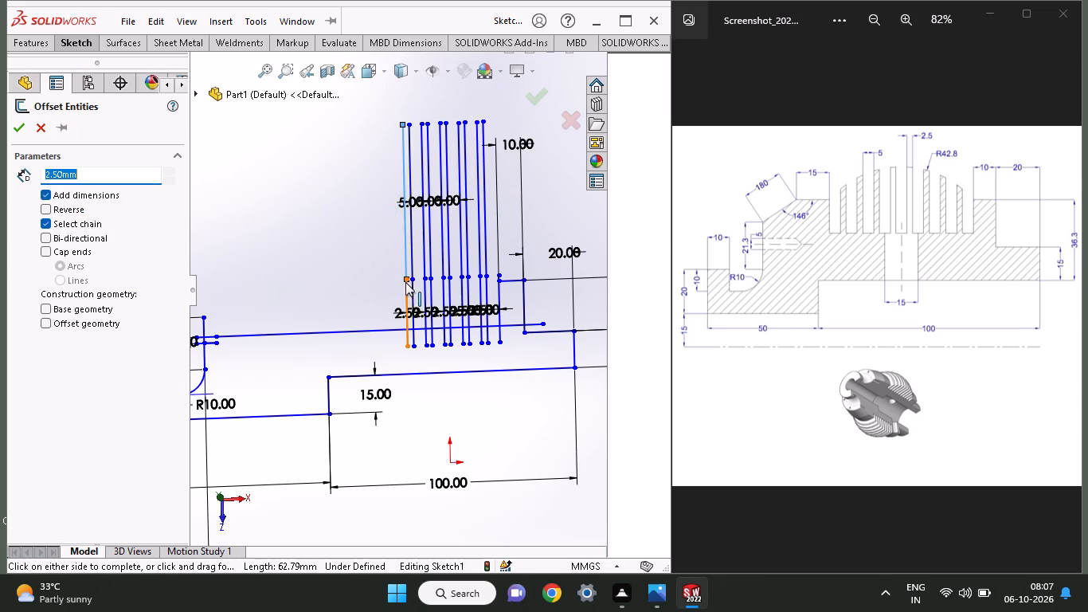
{"action": "left_click", "coordinate": [405, 276]}
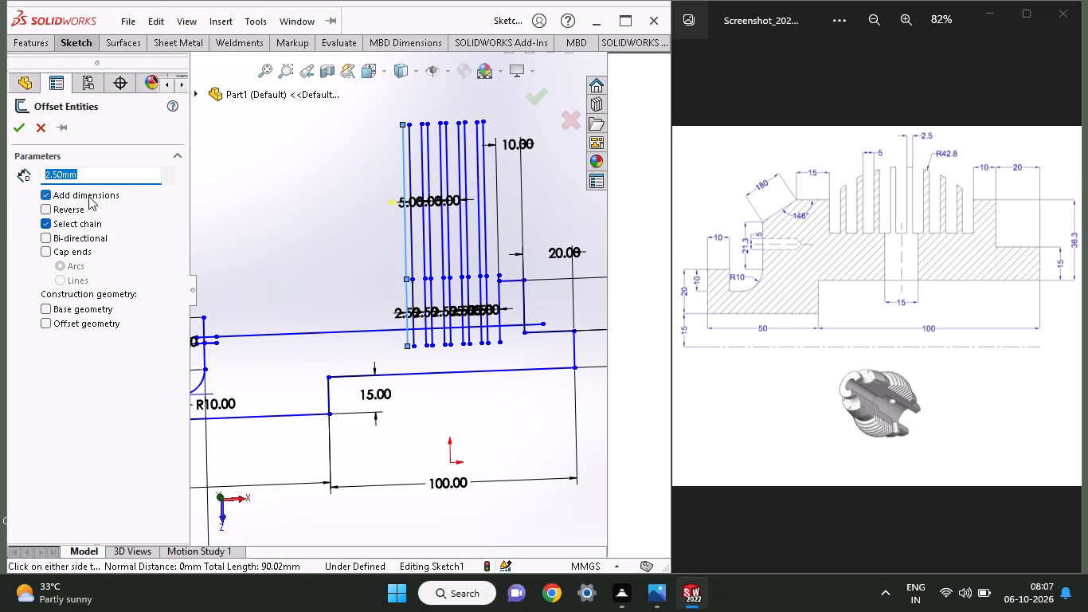
{"action": "left_click", "coordinate": [80, 212]}
{"action": "left_click_drag", "start_coordinate": [104, 176], "coordinate": [57, 161]}
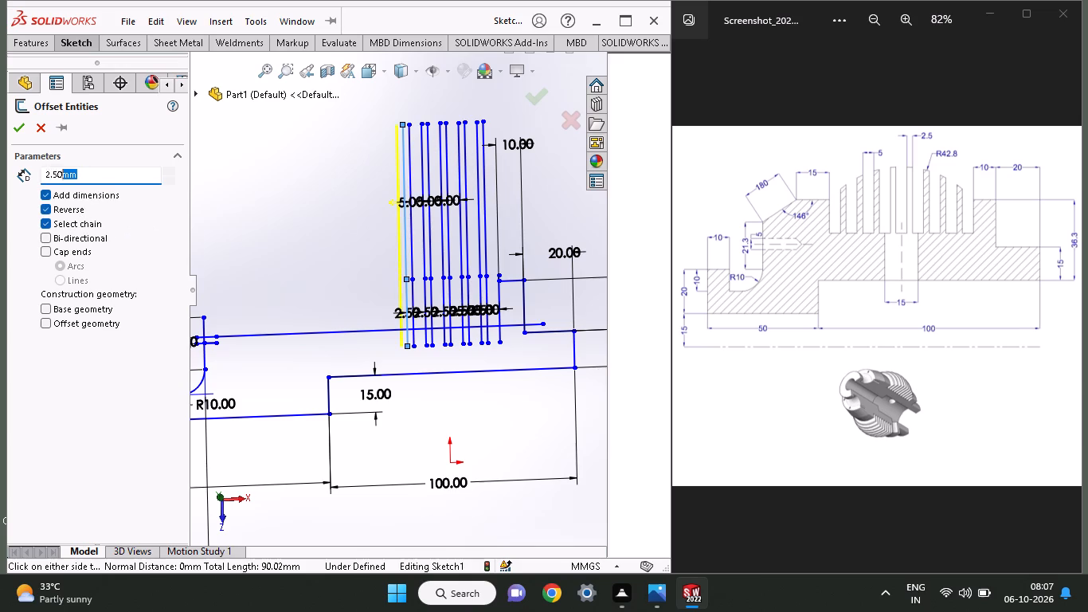
{"action": "left_click_drag", "start_coordinate": [57, 161], "coordinate": [0, 131]}
{"action": "key", "text": "5"}
{"action": "key", "text": "Return"}
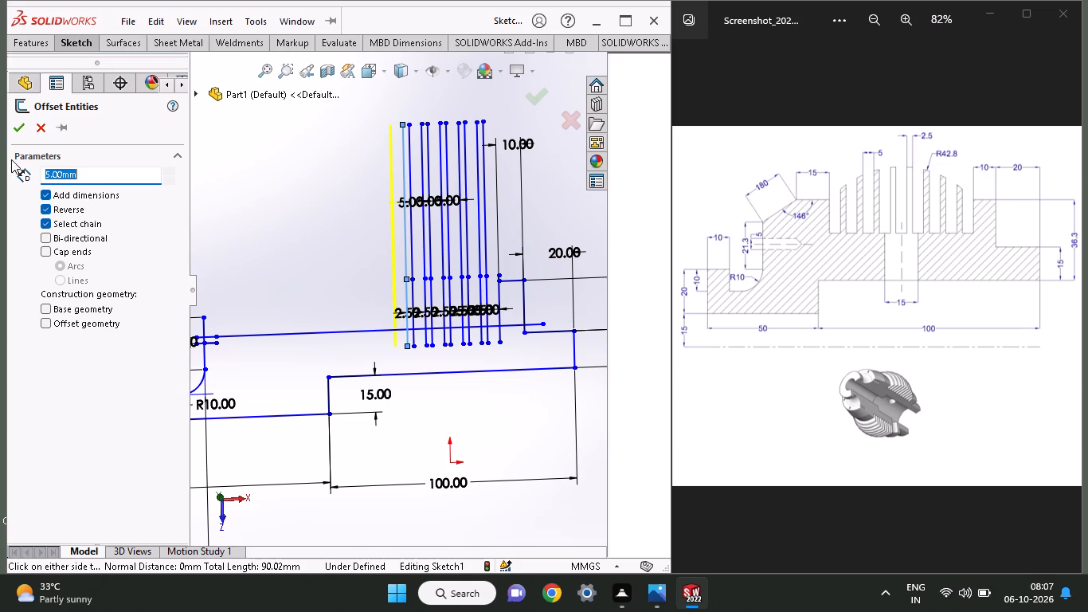
{"action": "left_click", "coordinate": [18, 126]}
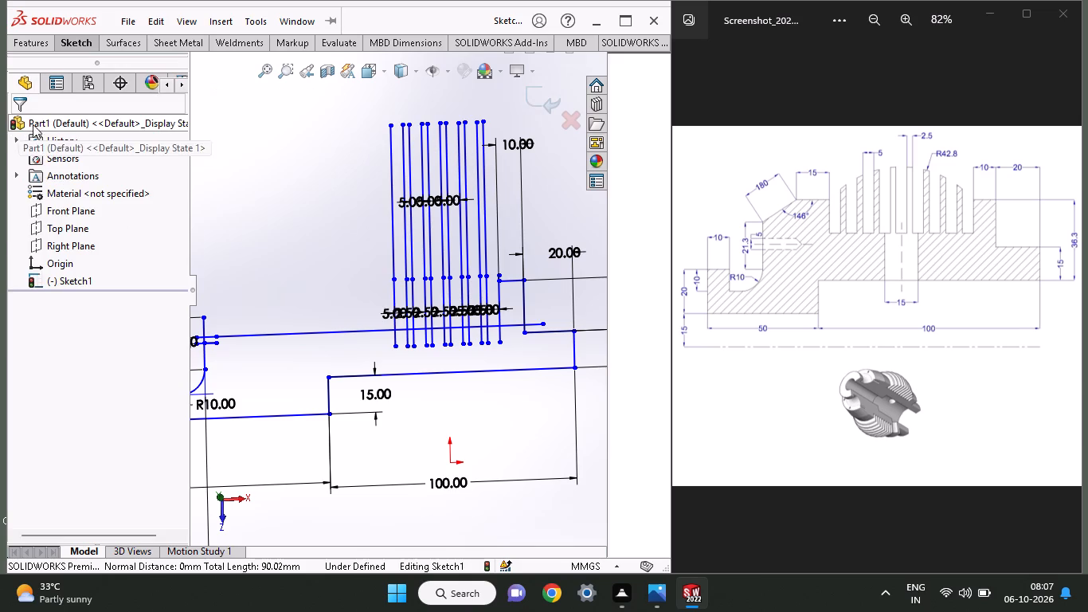
Offset the new leftmost vertical line 2.5 mm to its left to give the sixth fin's thickness.
{"action": "left_click", "coordinate": [75, 40]}
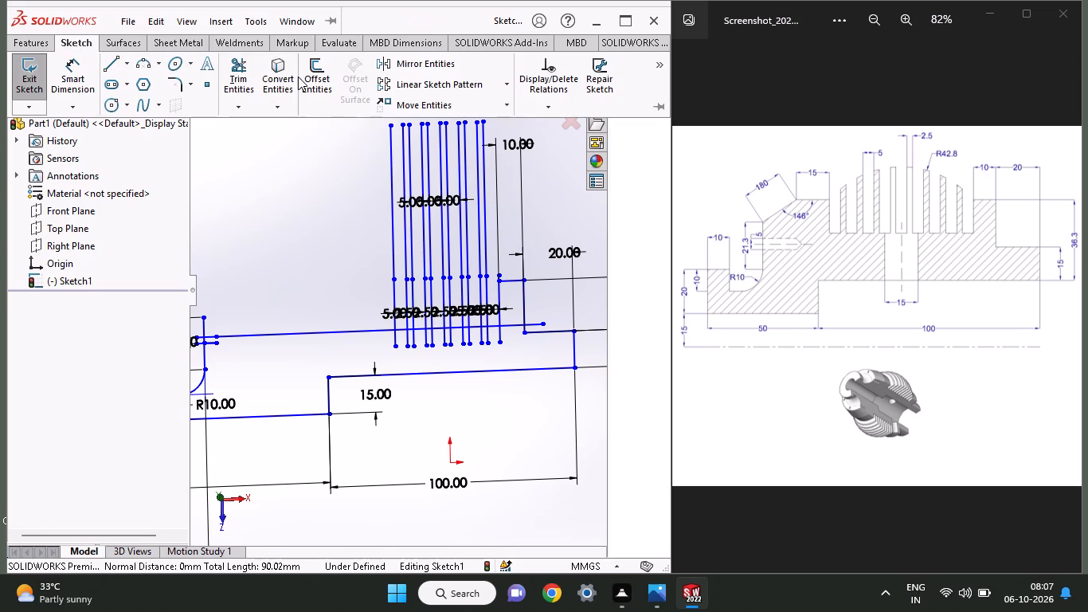
{"action": "left_click", "coordinate": [307, 81]}
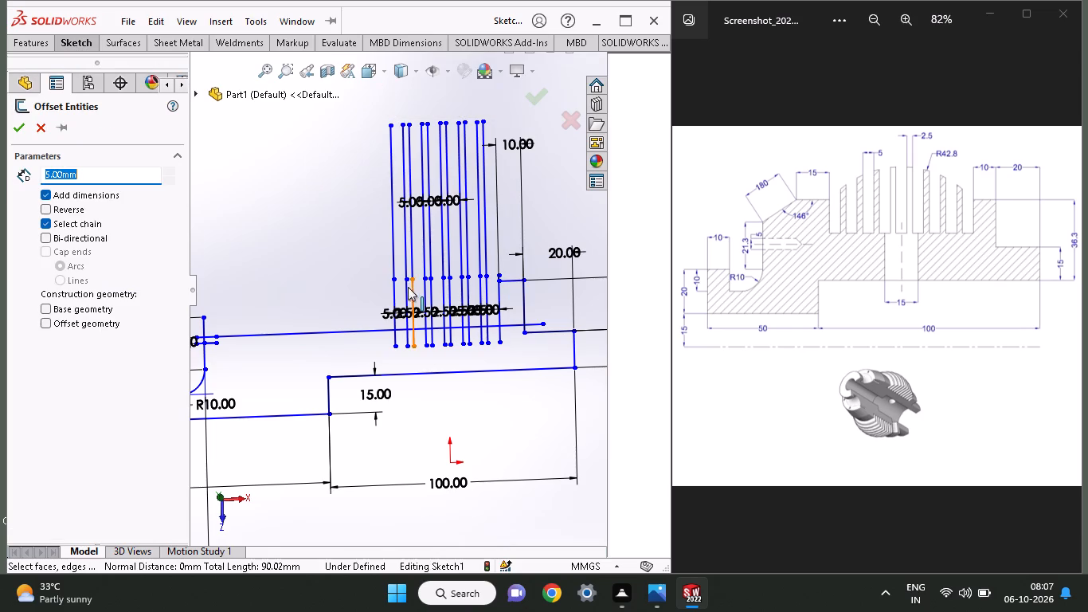
{"action": "left_click", "coordinate": [395, 278]}
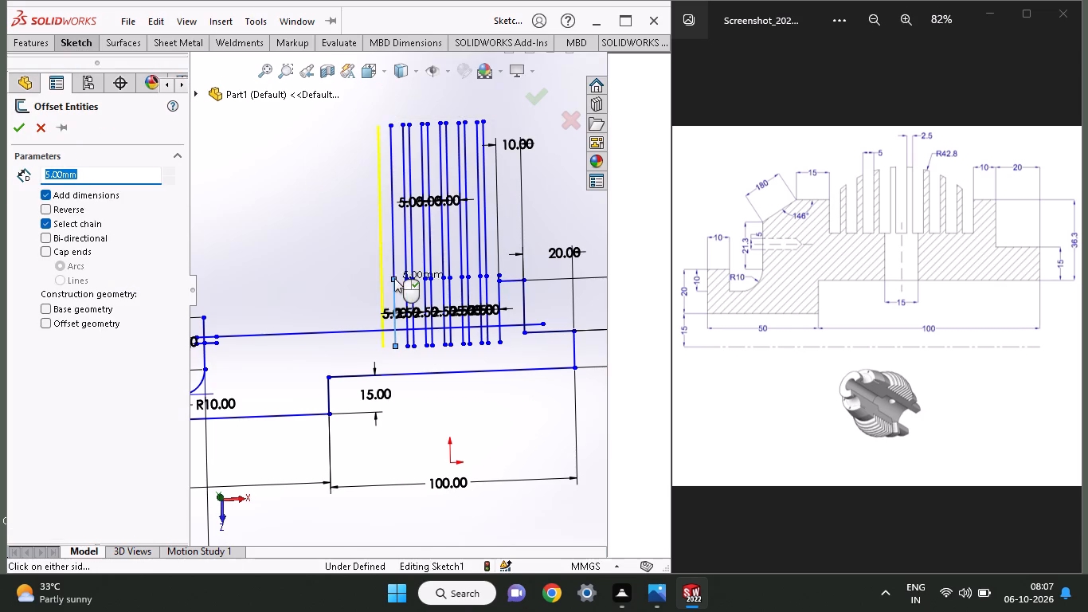
{"action": "type", "text": "2.5"}
{"action": "key", "text": "Return"}
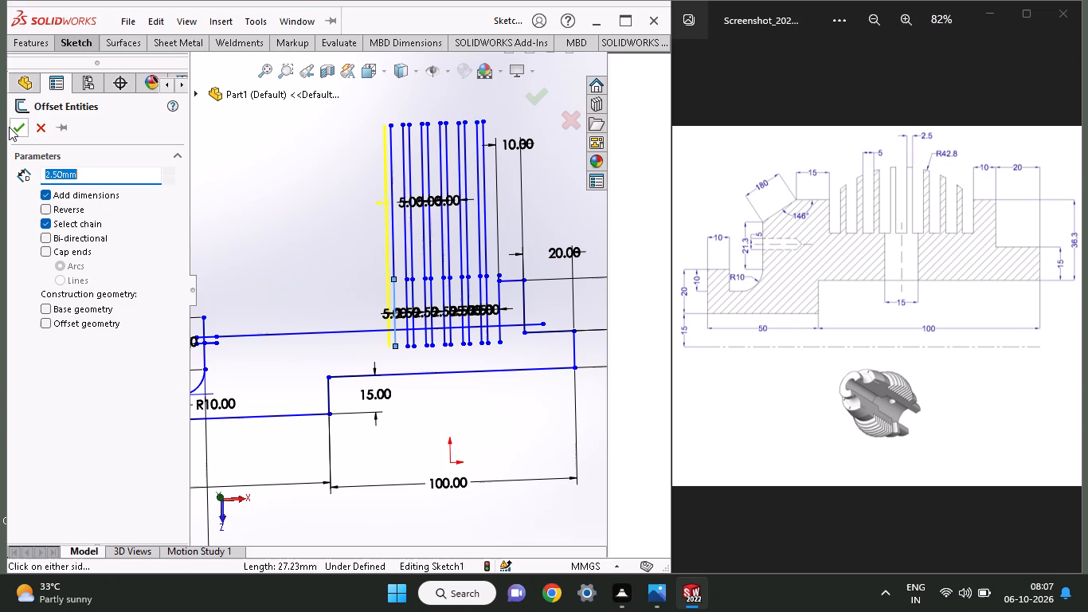
{"action": "left_click", "coordinate": [12, 127]}
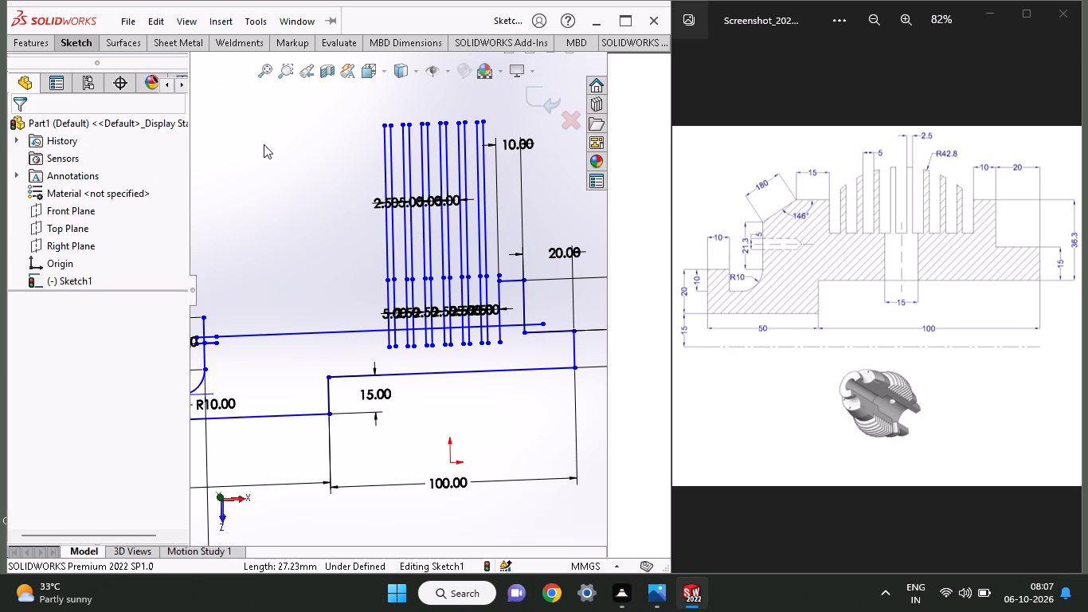
Offset the sixth fin's left vertical line 5 mm to its left, reversing the direction, for the gap before the seventh fin.
{"action": "left_click", "coordinate": [80, 52]}
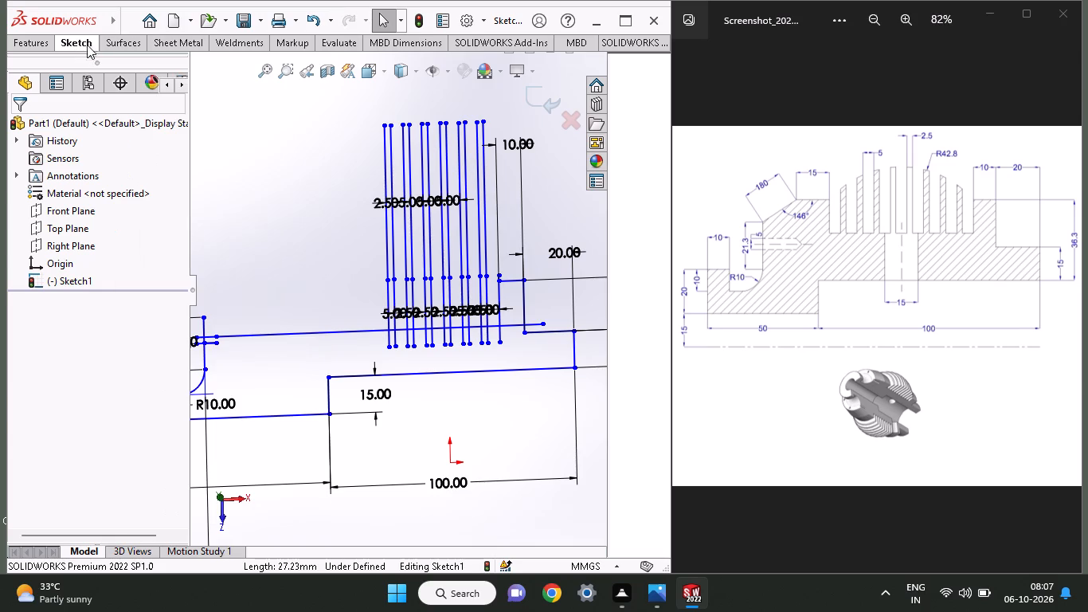
{"action": "left_click", "coordinate": [88, 41]}
{"action": "left_click", "coordinate": [319, 78]}
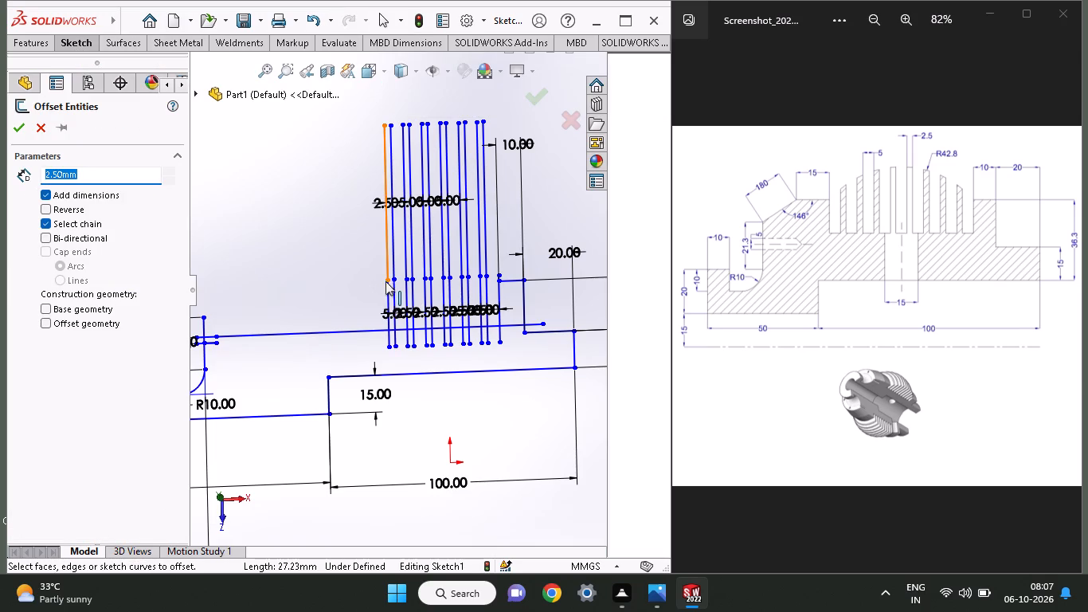
{"action": "left_click", "coordinate": [387, 281]}
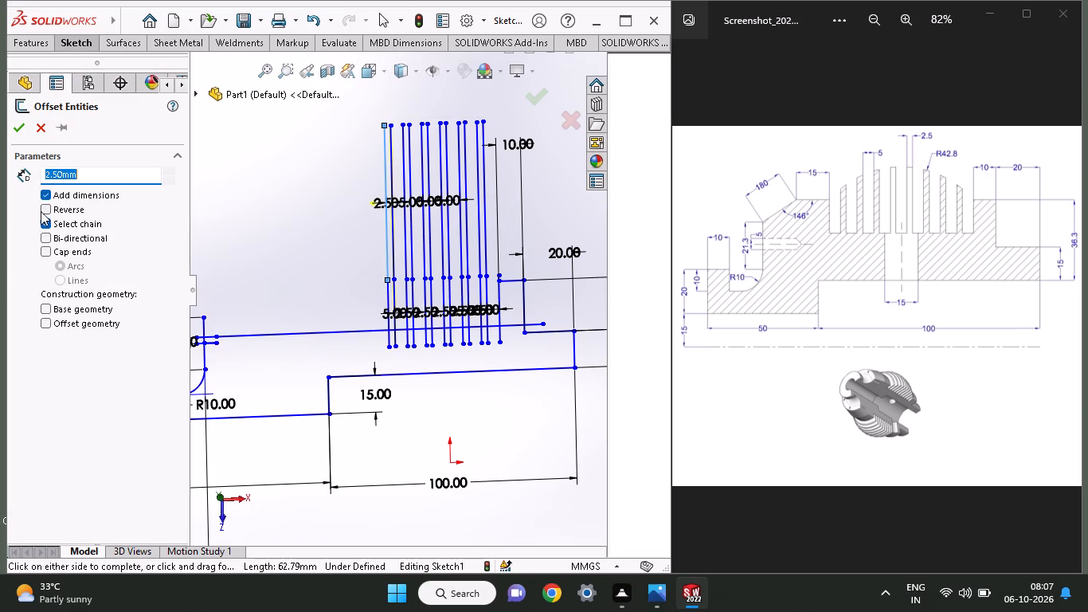
{"action": "left_click", "coordinate": [44, 207]}
{"action": "left_click_drag", "start_coordinate": [84, 177], "coordinate": [2, 158]}
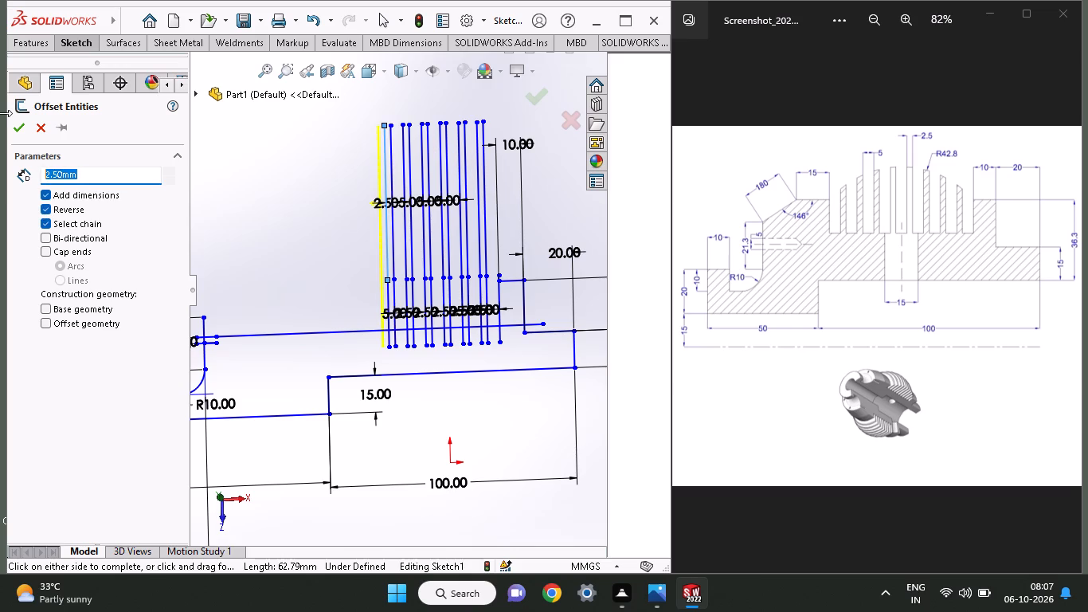
{"action": "key", "text": "5"}
{"action": "key", "text": "Return"}
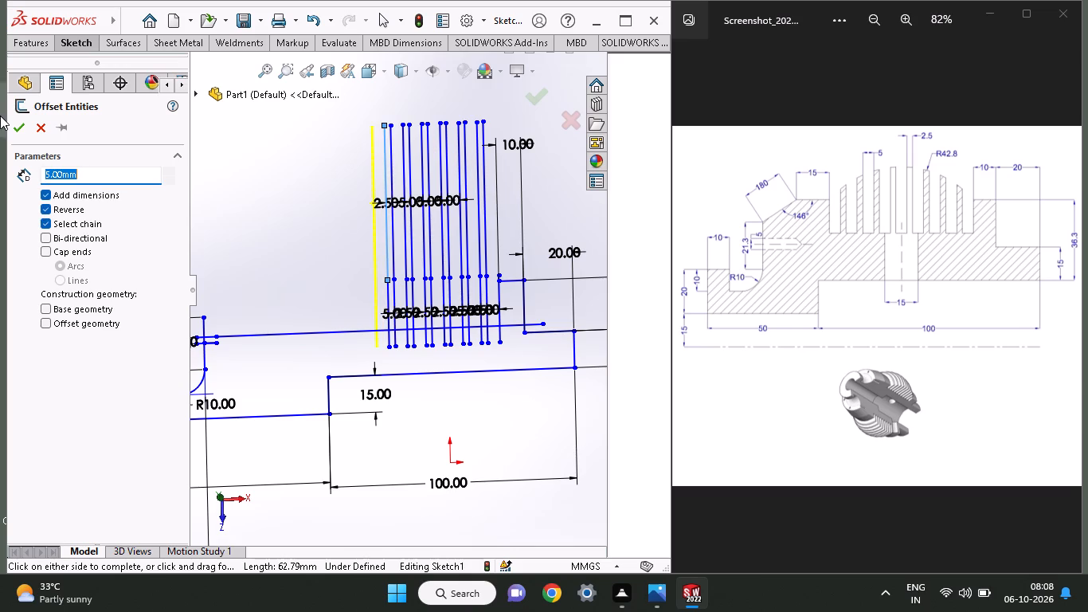
{"action": "left_click", "coordinate": [15, 131]}
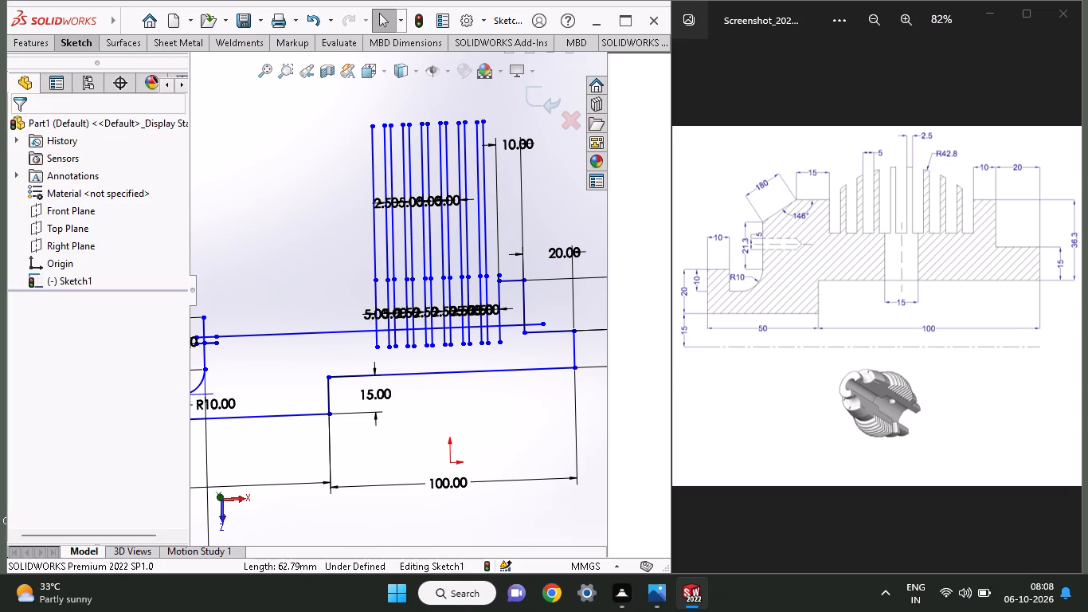
Offset the new leftmost vertical line 2.5 mm to its left to give the seventh fin's thickness.
{"action": "left_click", "coordinate": [87, 41]}
{"action": "left_click", "coordinate": [312, 95]}
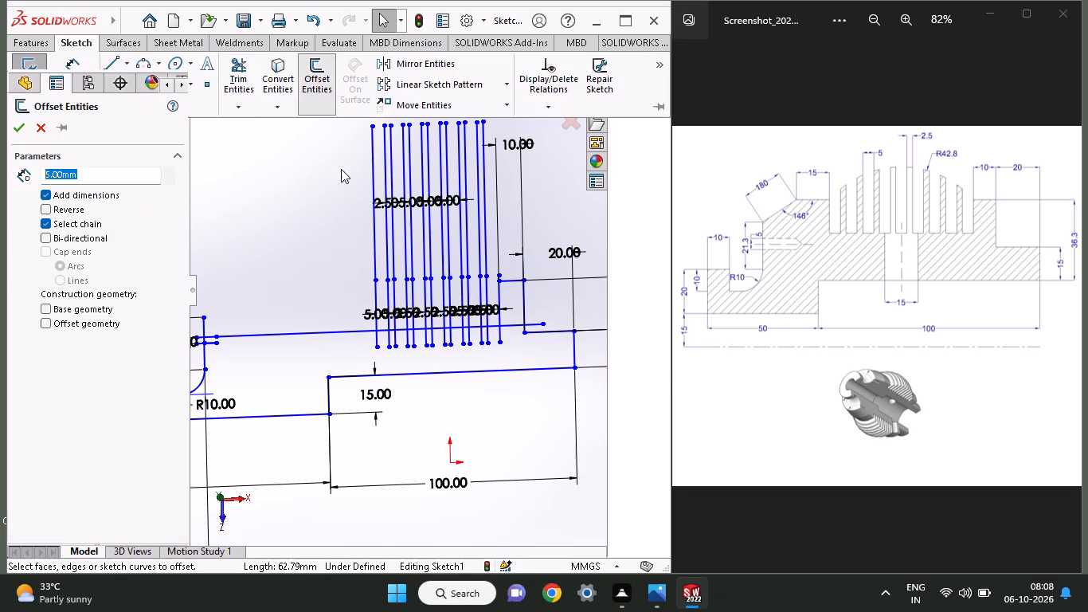
{"action": "left_click", "coordinate": [378, 280]}
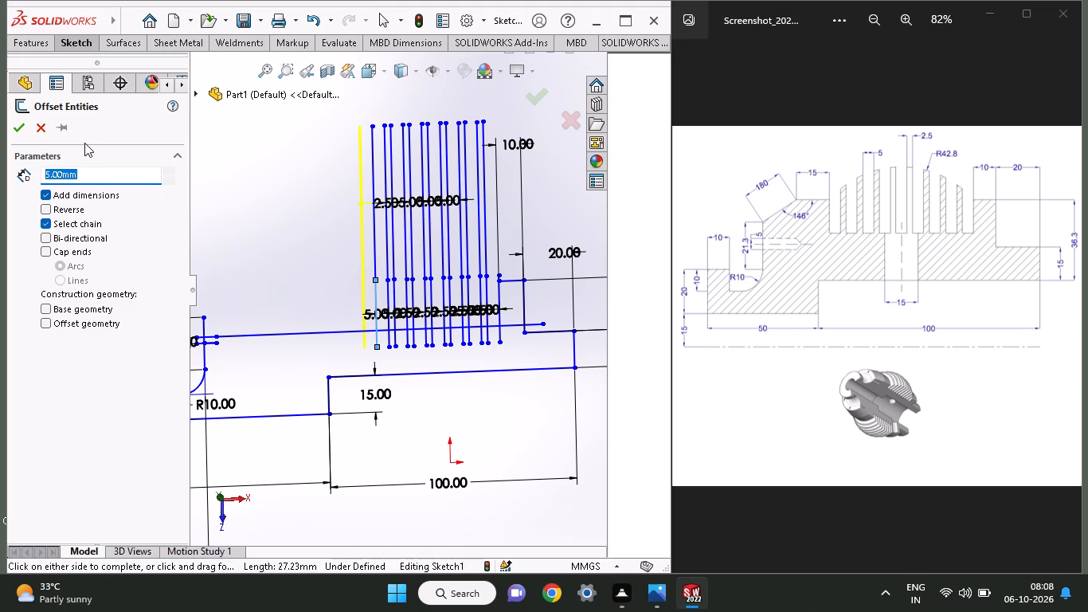
{"action": "type", "text": "2."}
{"action": "key", "text": "5"}
{"action": "key", "text": "Return"}
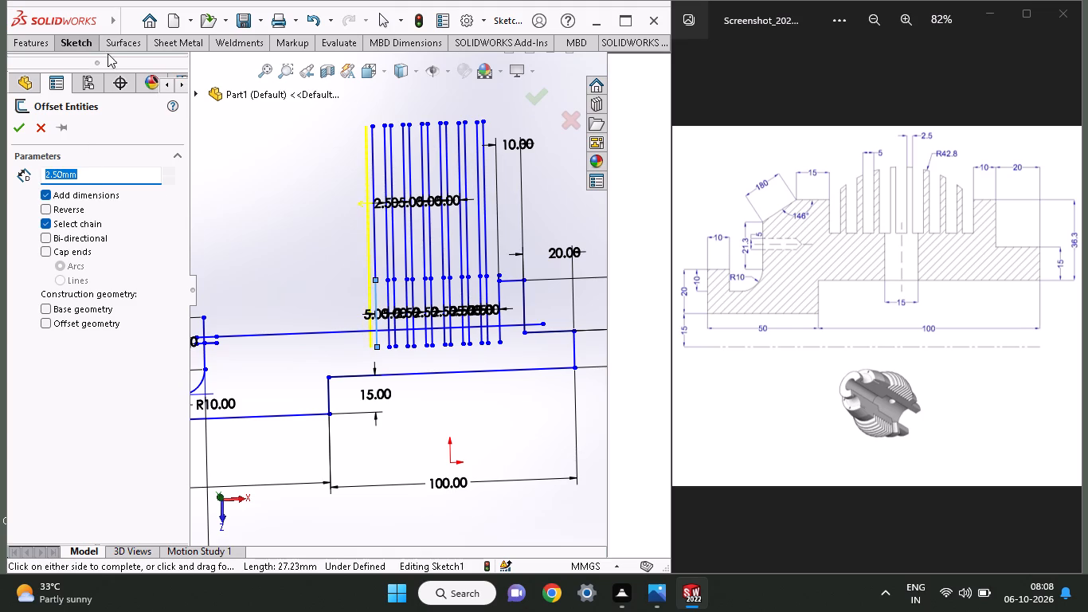
{"action": "left_click", "coordinate": [11, 135]}
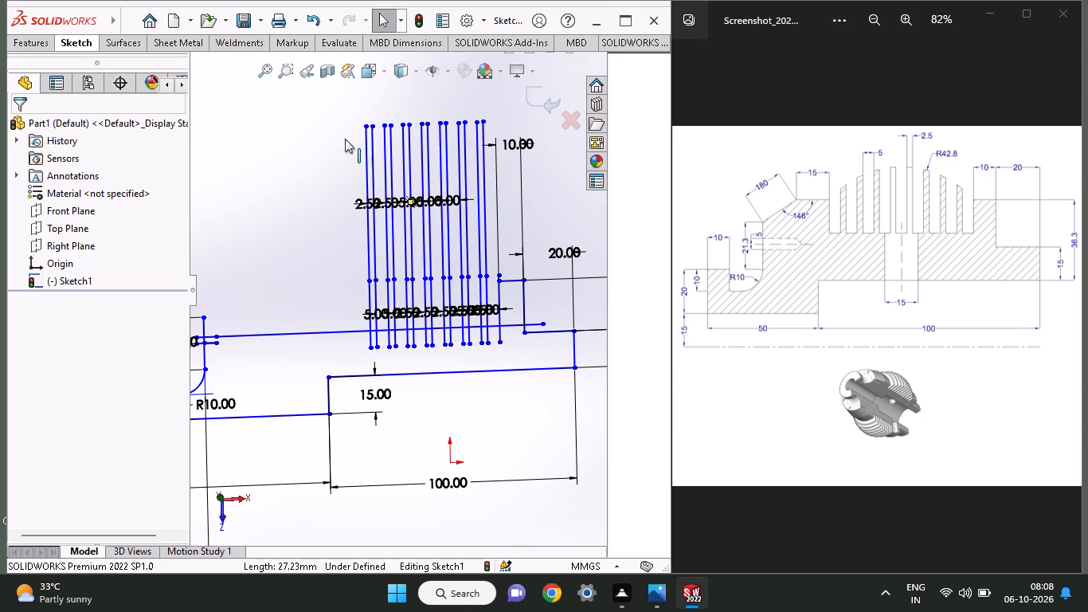
Offset the seventh fin's left vertical line 5 mm to its left, reversing the direction, for the gap before the eighth fin.
{"action": "left_click", "coordinate": [83, 46]}
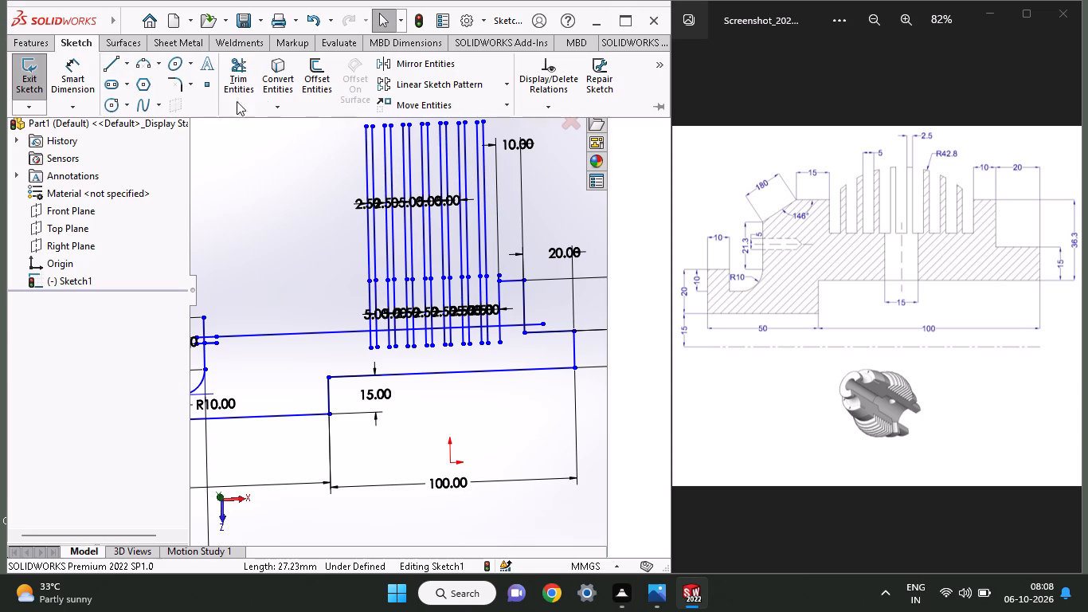
{"action": "left_click", "coordinate": [319, 80]}
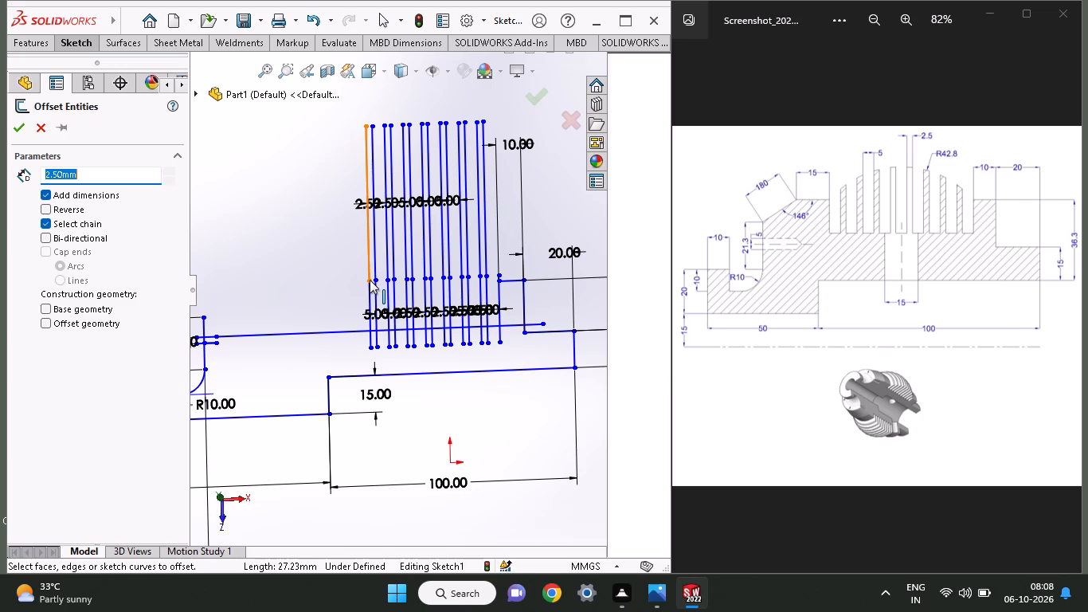
{"action": "left_click", "coordinate": [369, 283]}
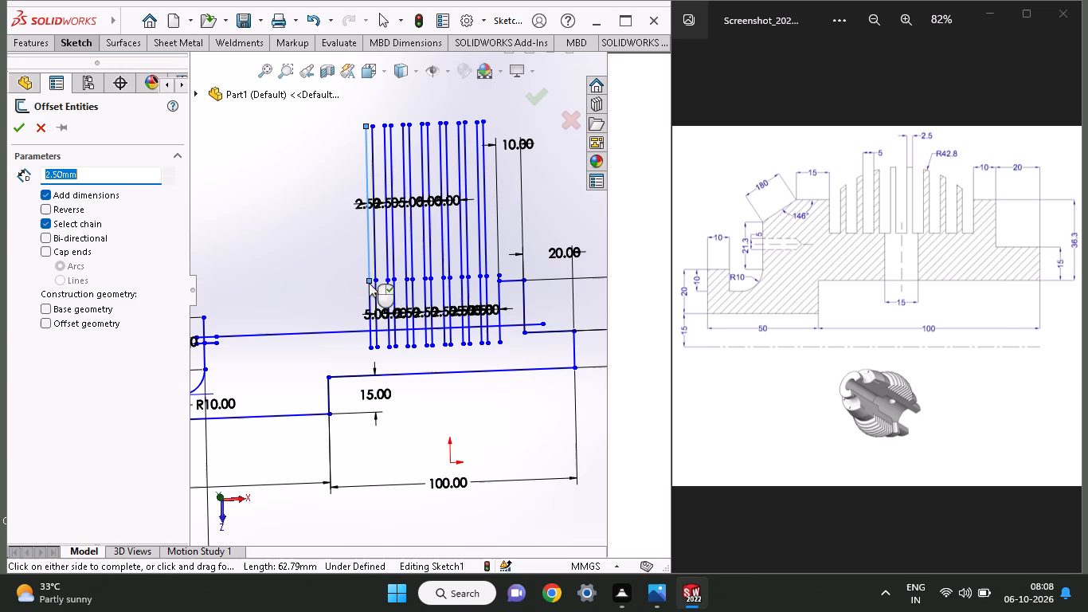
{"action": "left_click", "coordinate": [72, 211]}
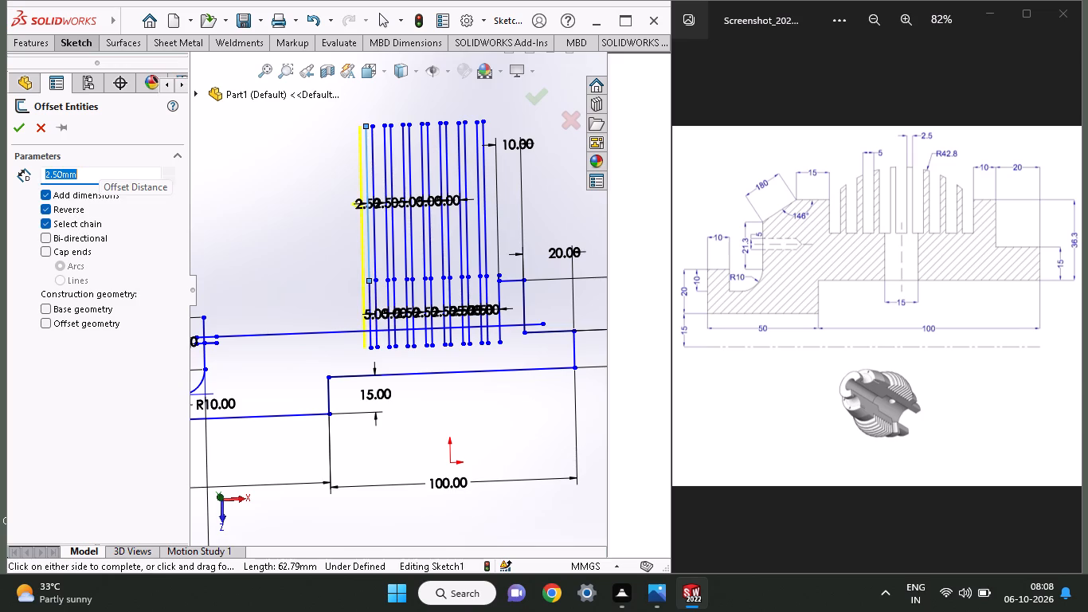
{"action": "key", "text": "5"}
{"action": "key", "text": "Return"}
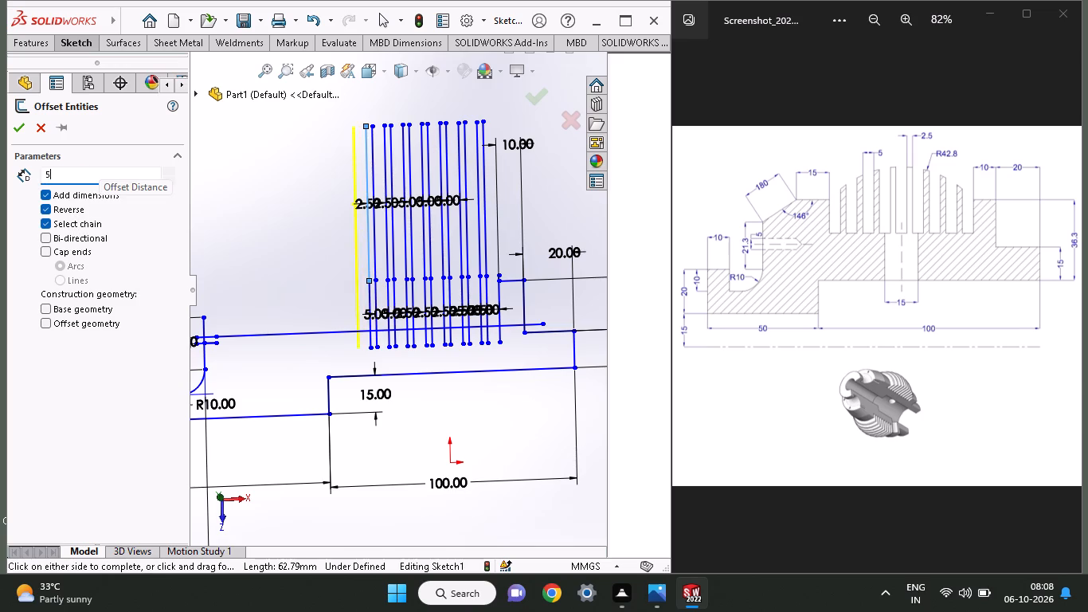
{"action": "left_click", "coordinate": [17, 131]}
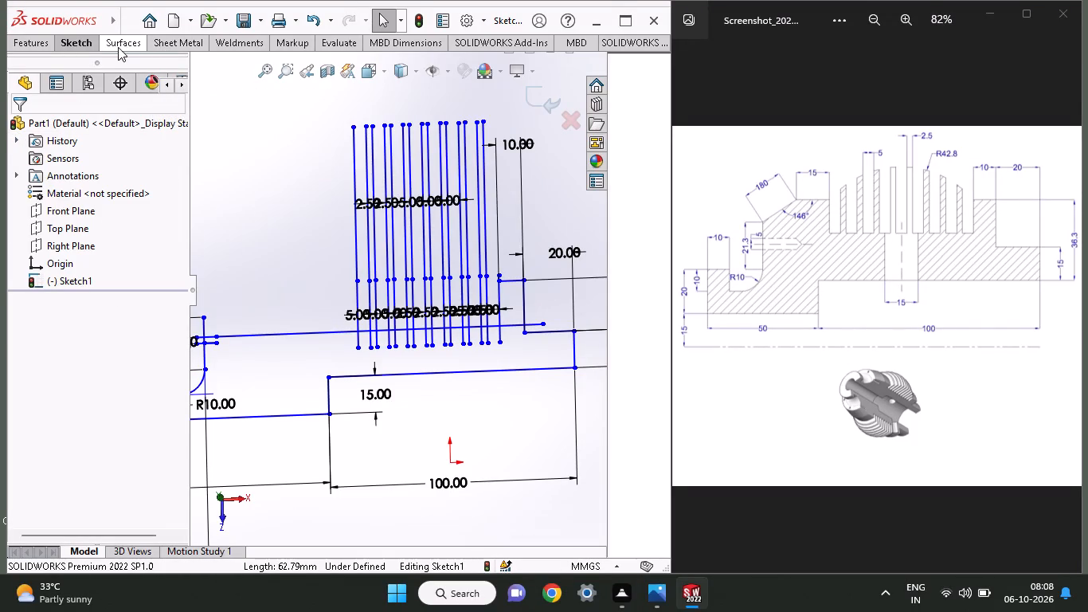
Offset the new leftmost vertical line 2.5 mm to its left to give the eighth fin's thickness.
{"action": "left_click", "coordinate": [79, 48]}
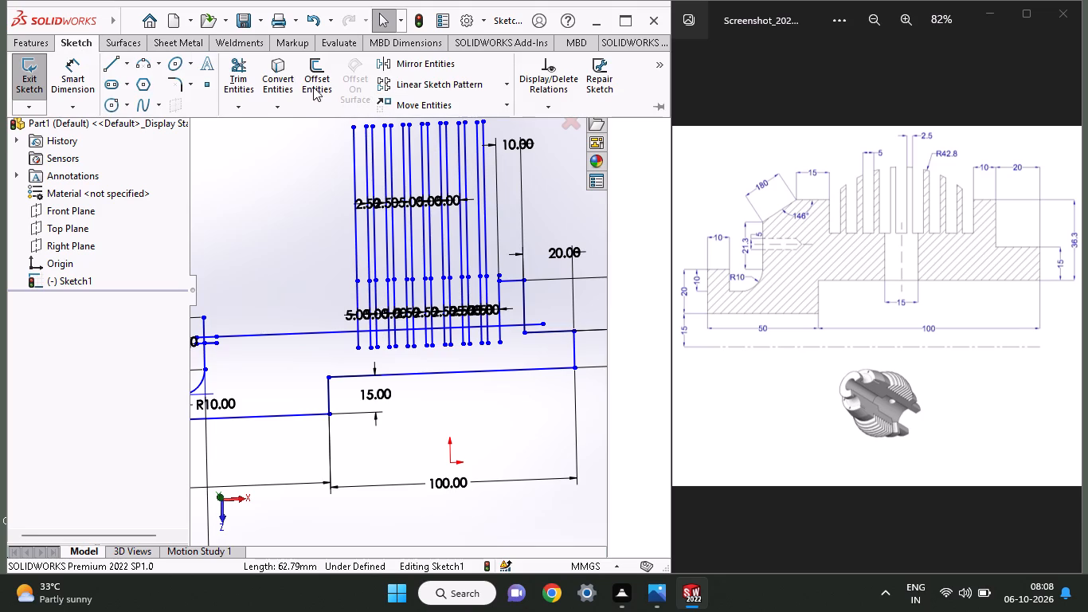
{"action": "left_click", "coordinate": [310, 79]}
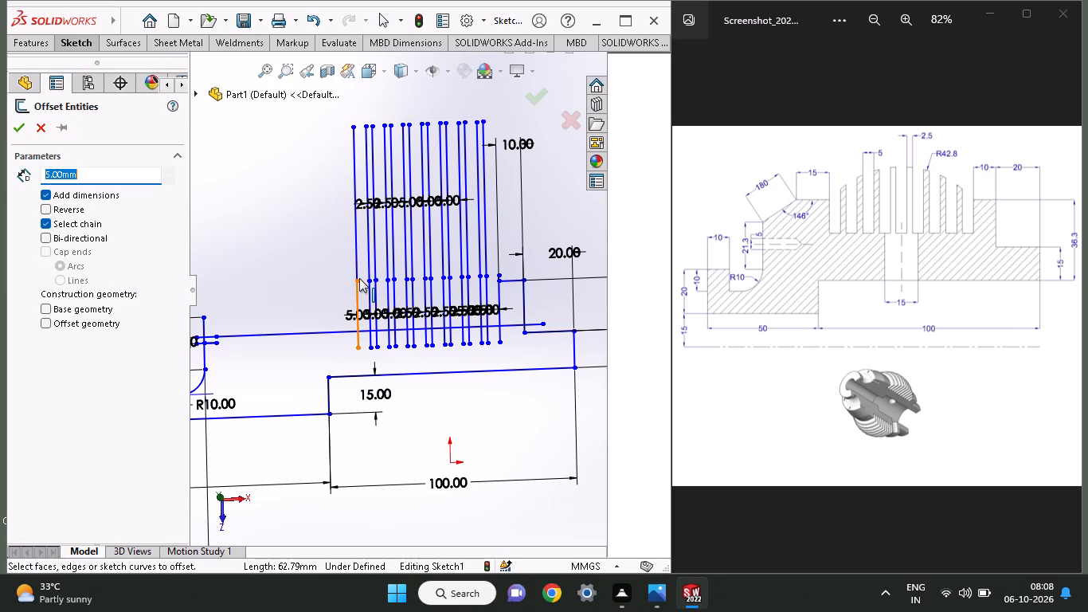
{"action": "left_click", "coordinate": [358, 281]}
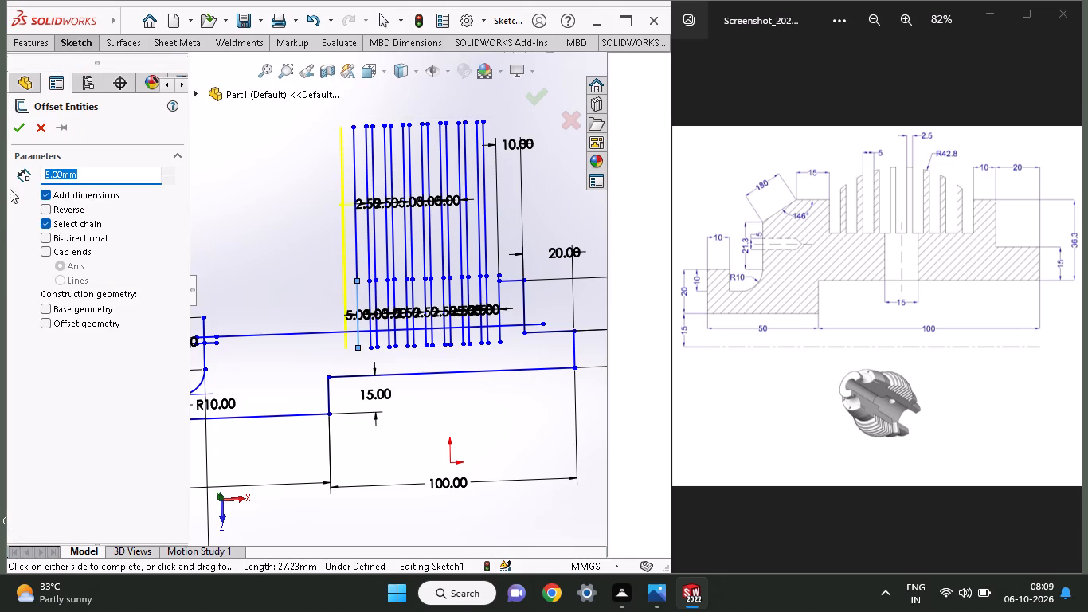
{"action": "type", "text": "2.5"}
{"action": "key", "text": "Return"}
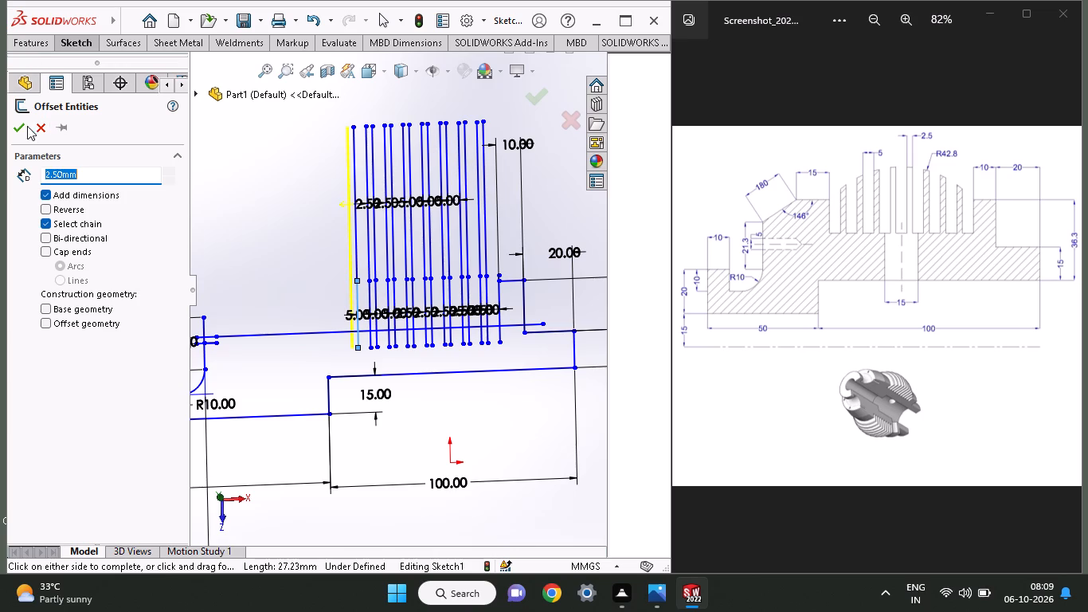
{"action": "left_click", "coordinate": [18, 131]}
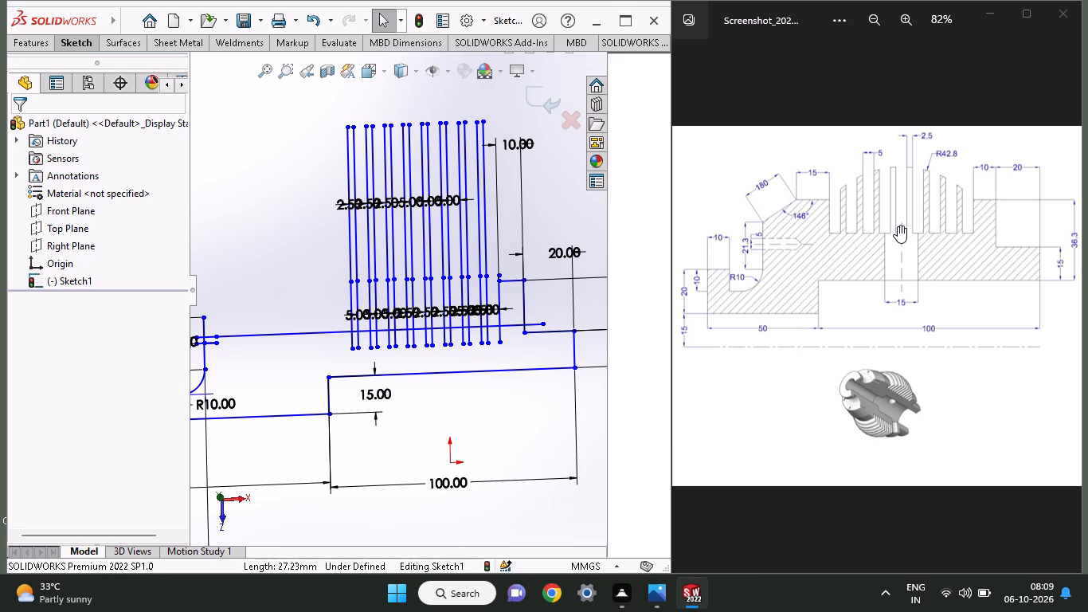
Offset the eighth fin's left vertical line 5 mm to its left, reversing the direction.
{"action": "left_click", "coordinate": [67, 38]}
{"action": "left_click", "coordinate": [307, 80]}
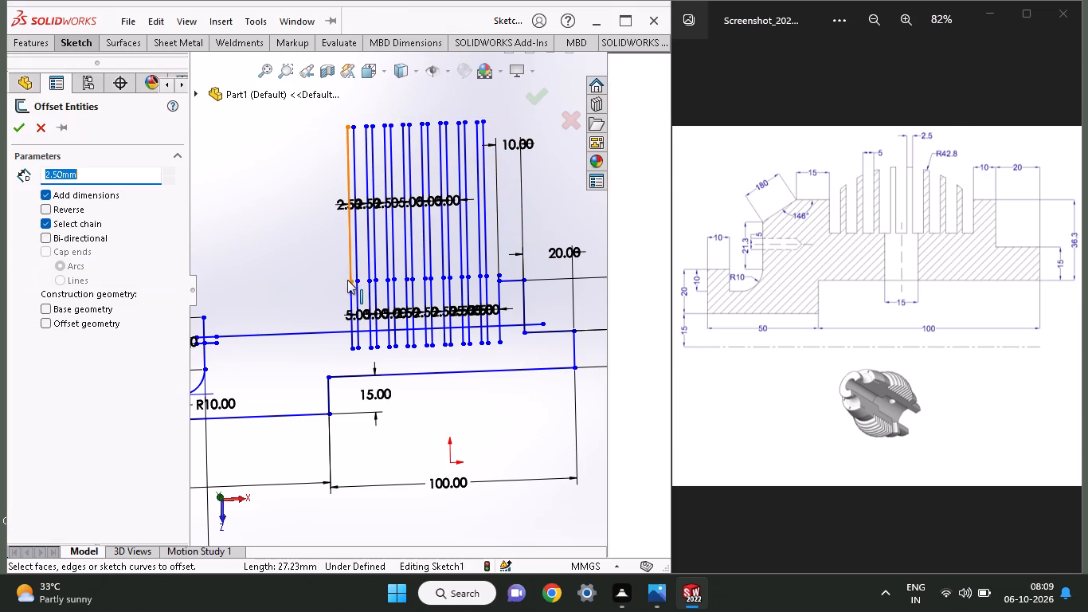
{"action": "left_click", "coordinate": [350, 280]}
{"action": "left_click", "coordinate": [65, 210]}
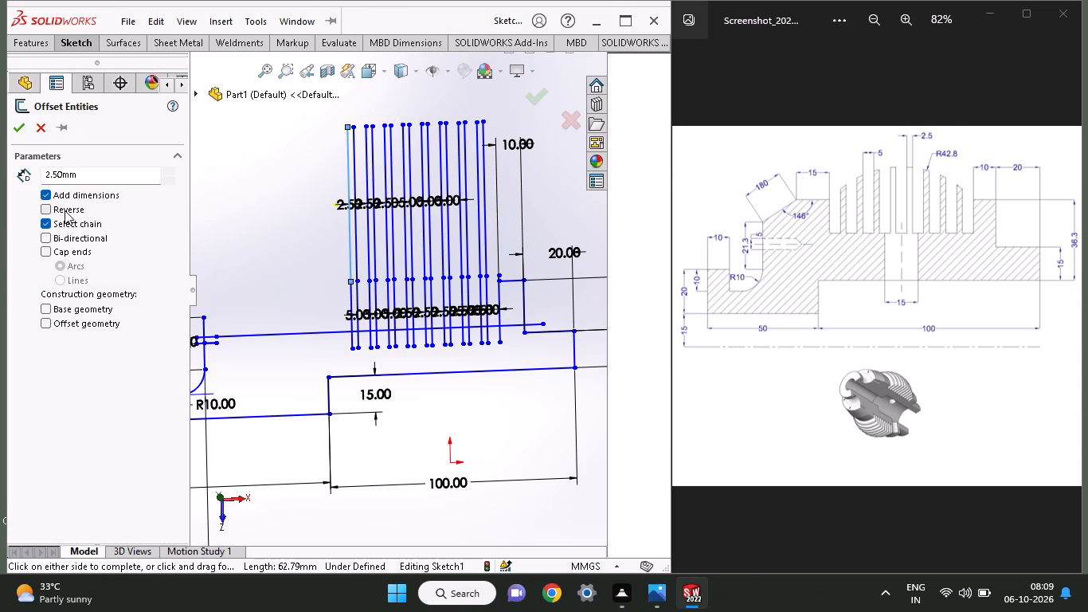
{"action": "left_click_drag", "start_coordinate": [100, 177], "coordinate": [0, 159]}
{"action": "key", "text": "5"}
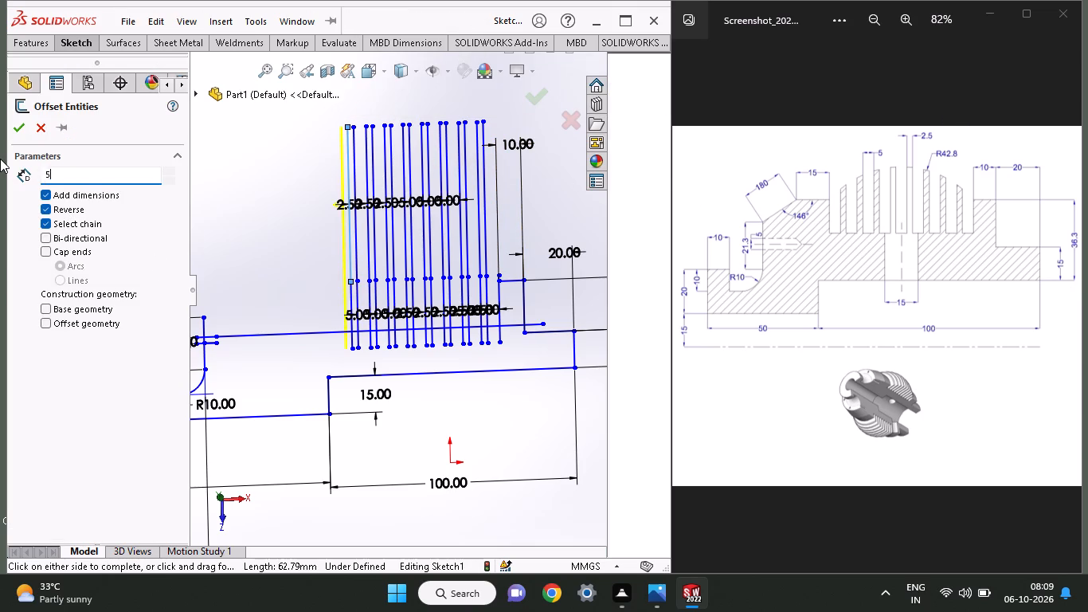
{"action": "key", "text": "Return"}
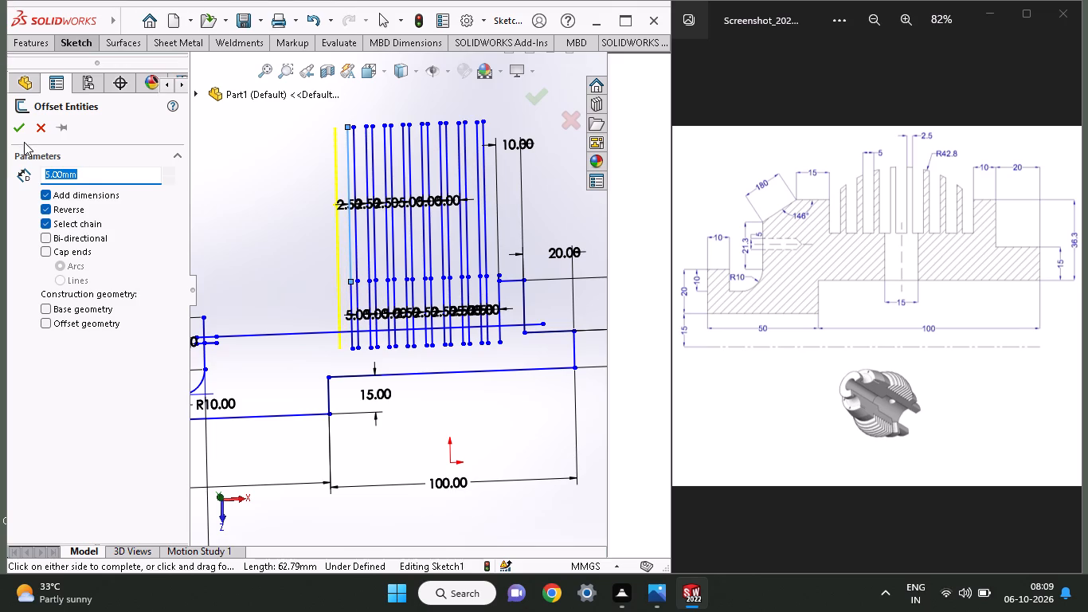
{"action": "left_click", "coordinate": [19, 124]}
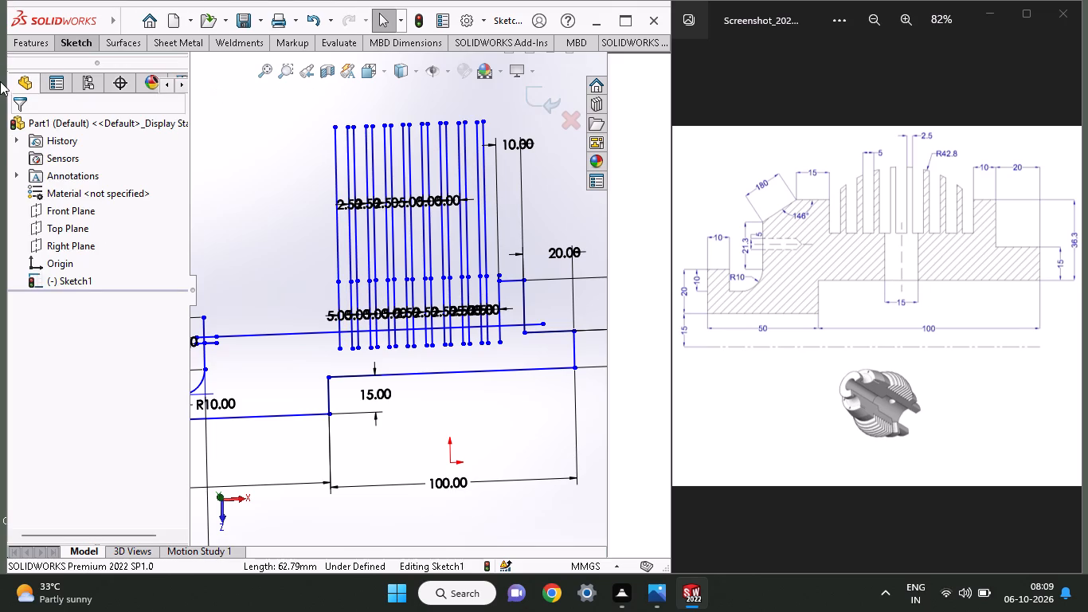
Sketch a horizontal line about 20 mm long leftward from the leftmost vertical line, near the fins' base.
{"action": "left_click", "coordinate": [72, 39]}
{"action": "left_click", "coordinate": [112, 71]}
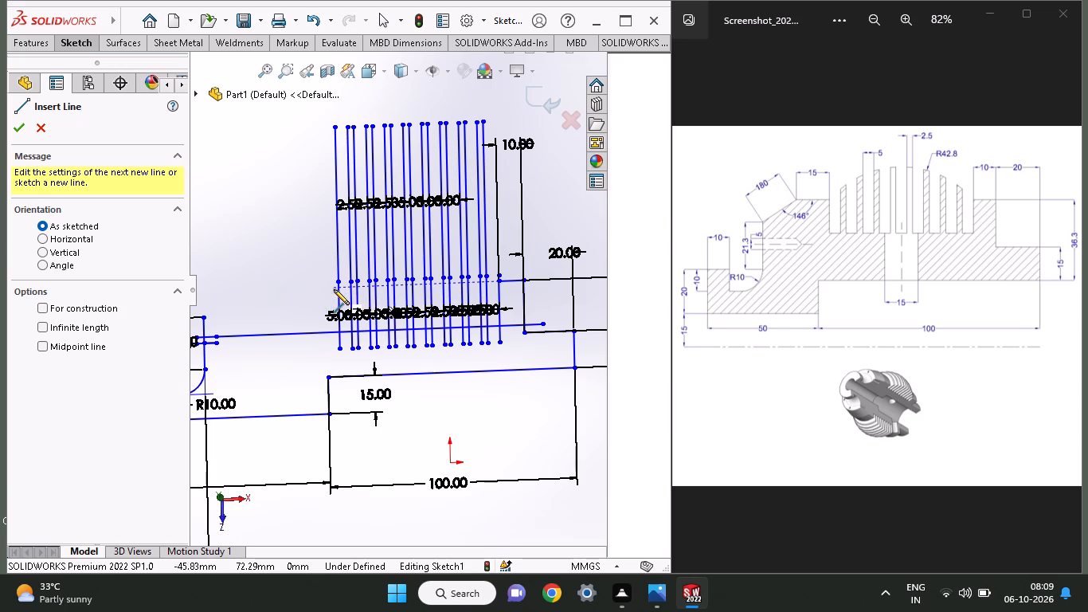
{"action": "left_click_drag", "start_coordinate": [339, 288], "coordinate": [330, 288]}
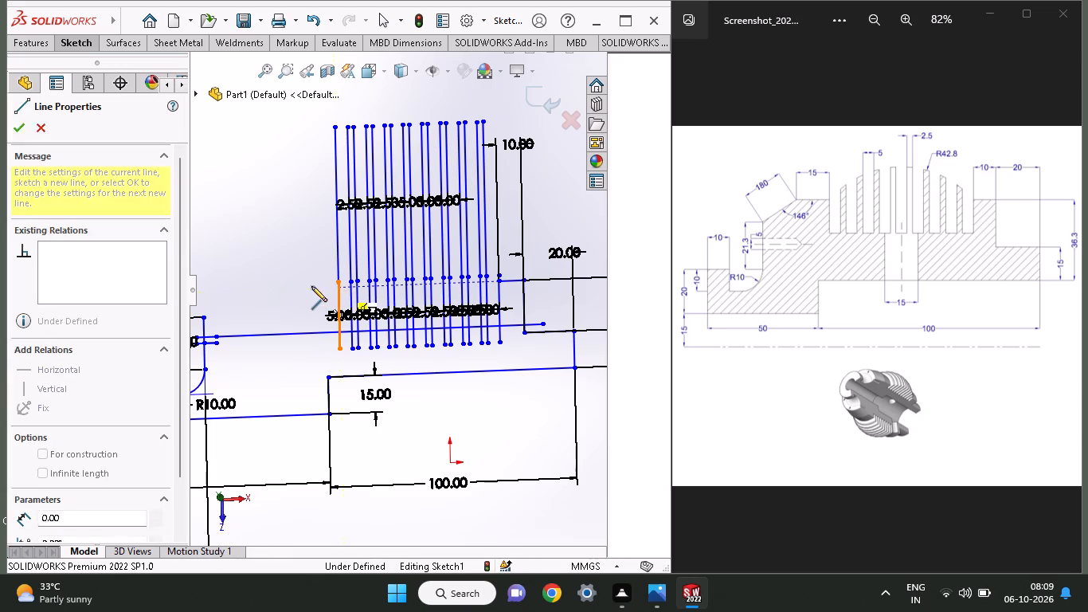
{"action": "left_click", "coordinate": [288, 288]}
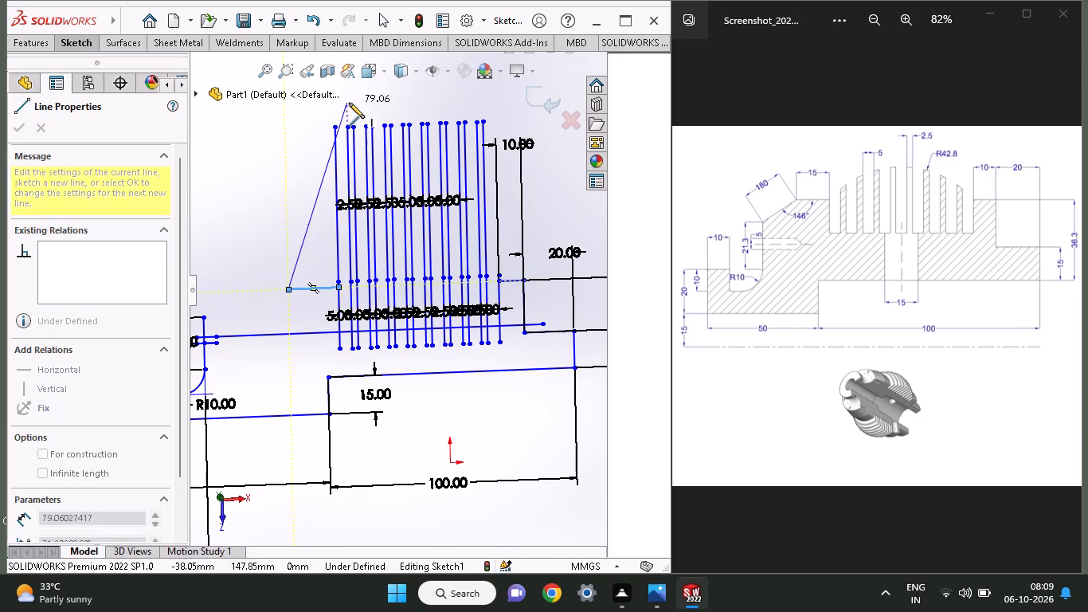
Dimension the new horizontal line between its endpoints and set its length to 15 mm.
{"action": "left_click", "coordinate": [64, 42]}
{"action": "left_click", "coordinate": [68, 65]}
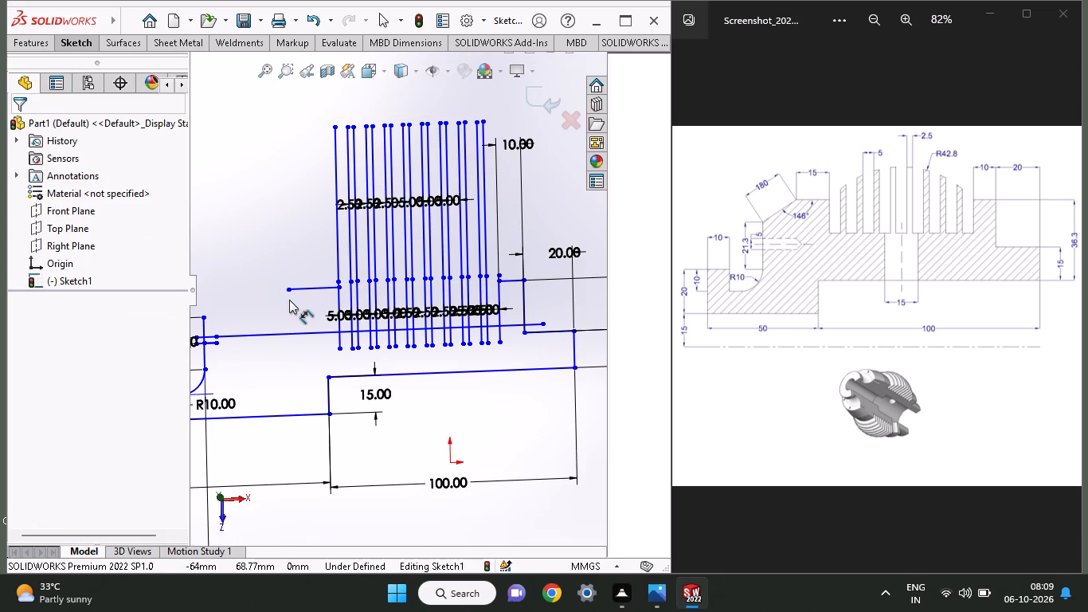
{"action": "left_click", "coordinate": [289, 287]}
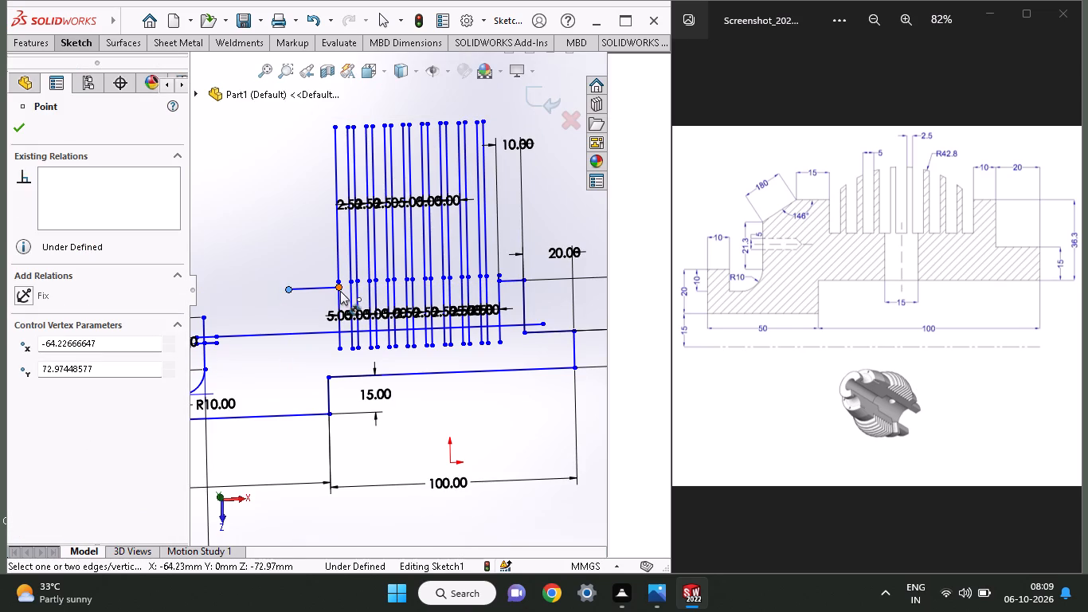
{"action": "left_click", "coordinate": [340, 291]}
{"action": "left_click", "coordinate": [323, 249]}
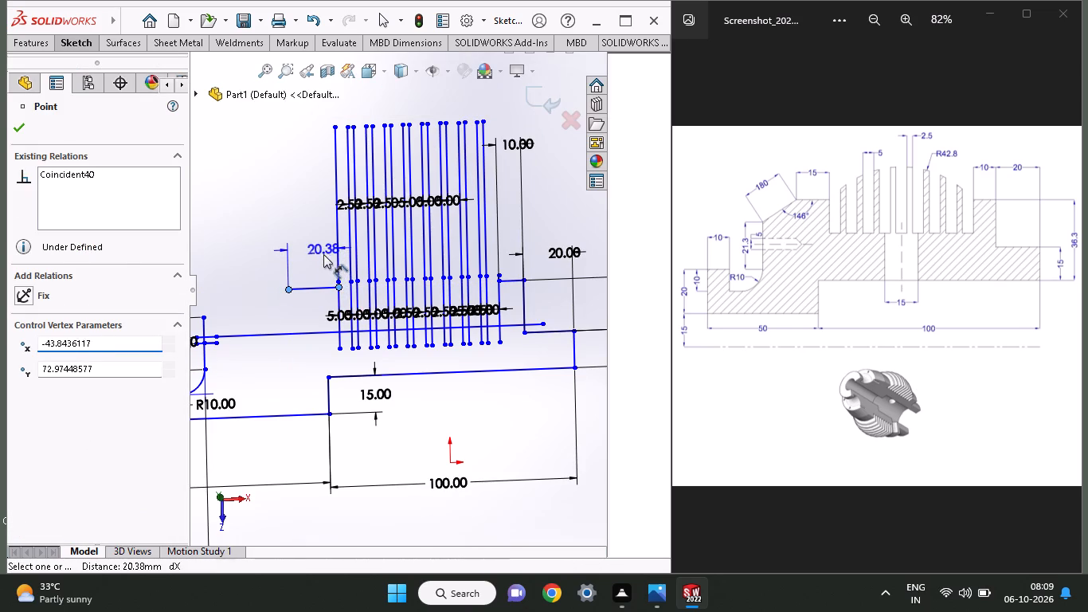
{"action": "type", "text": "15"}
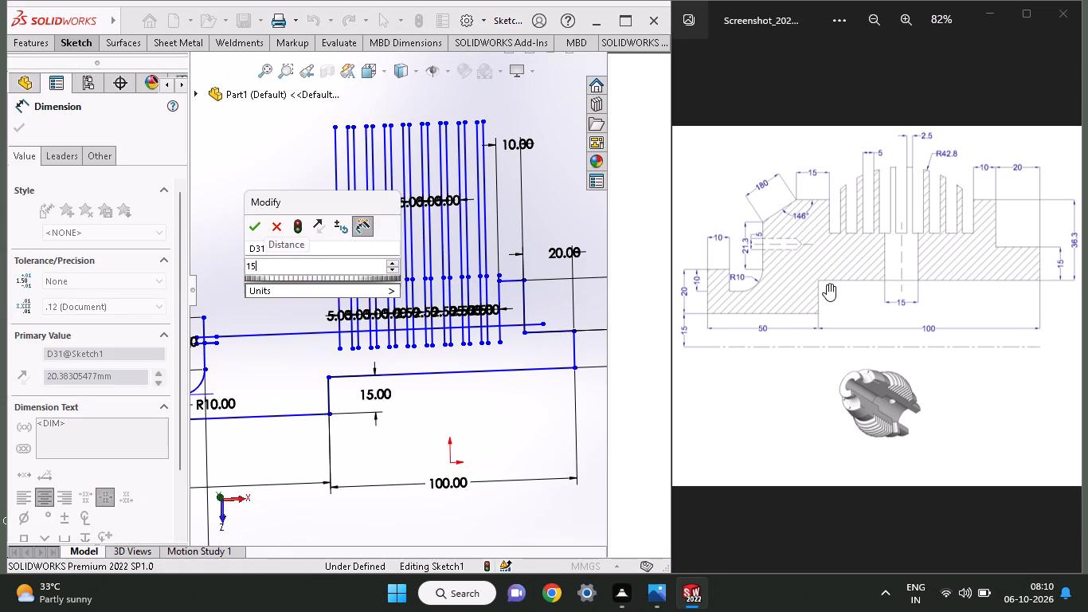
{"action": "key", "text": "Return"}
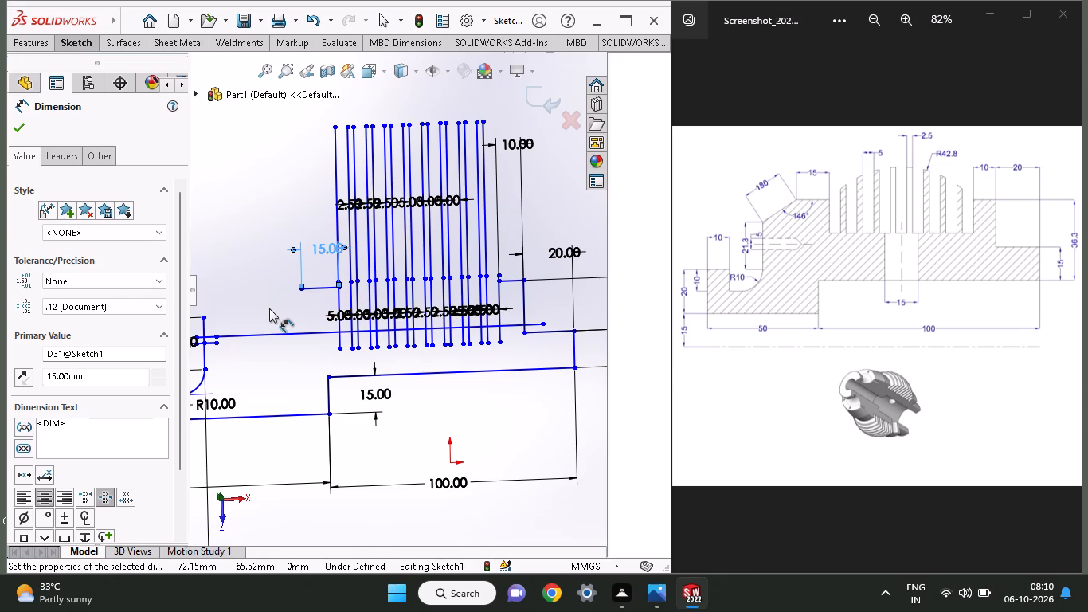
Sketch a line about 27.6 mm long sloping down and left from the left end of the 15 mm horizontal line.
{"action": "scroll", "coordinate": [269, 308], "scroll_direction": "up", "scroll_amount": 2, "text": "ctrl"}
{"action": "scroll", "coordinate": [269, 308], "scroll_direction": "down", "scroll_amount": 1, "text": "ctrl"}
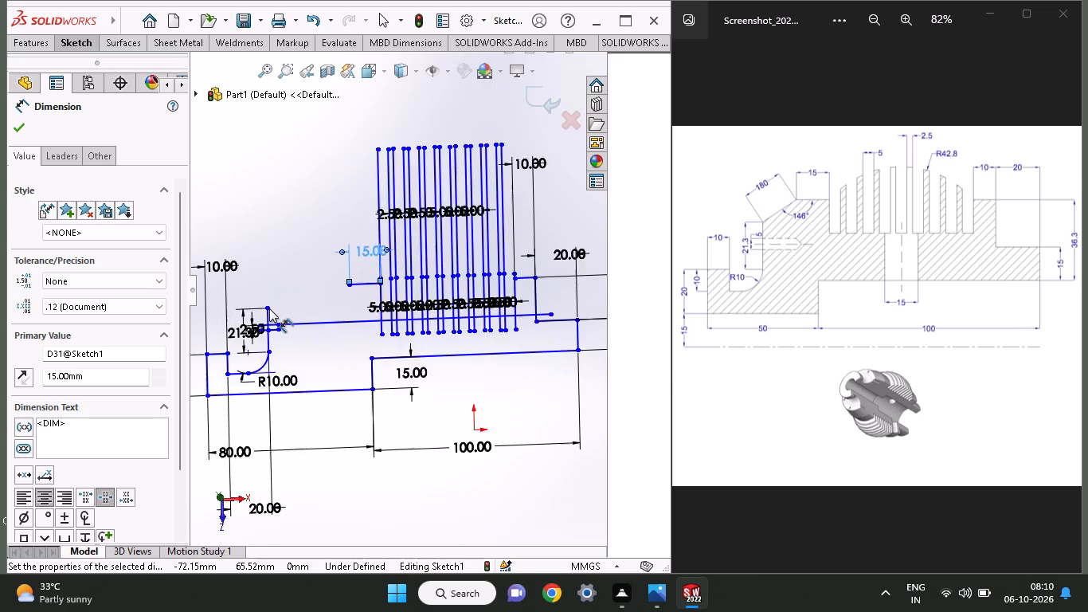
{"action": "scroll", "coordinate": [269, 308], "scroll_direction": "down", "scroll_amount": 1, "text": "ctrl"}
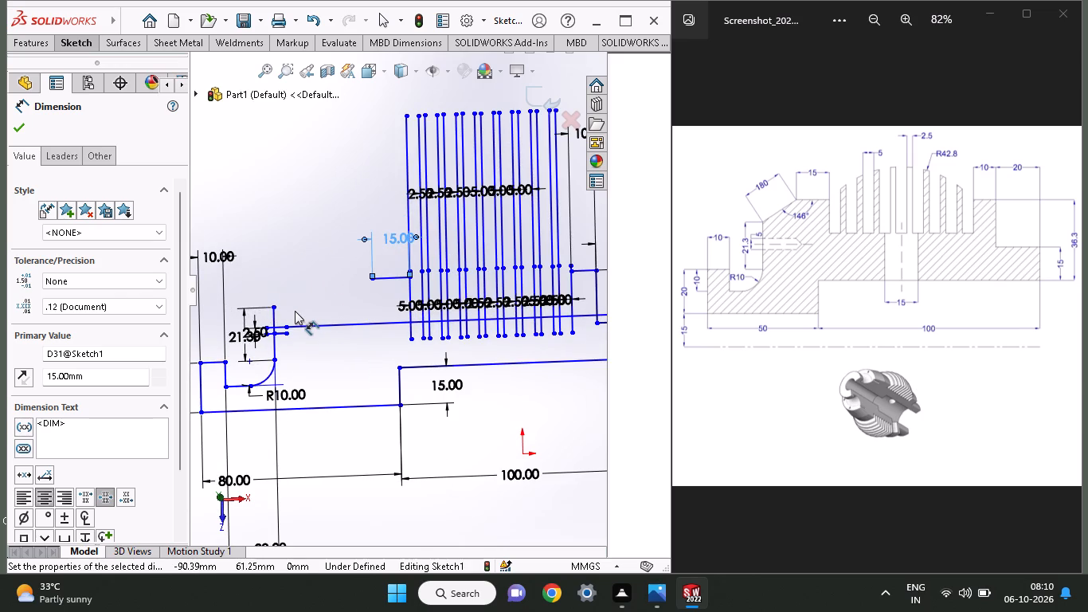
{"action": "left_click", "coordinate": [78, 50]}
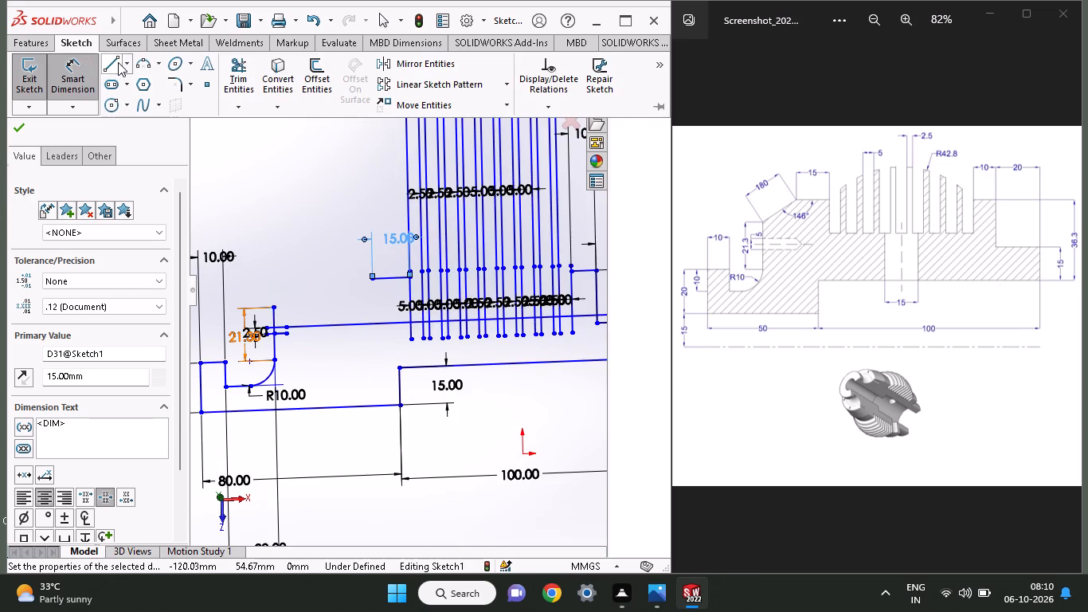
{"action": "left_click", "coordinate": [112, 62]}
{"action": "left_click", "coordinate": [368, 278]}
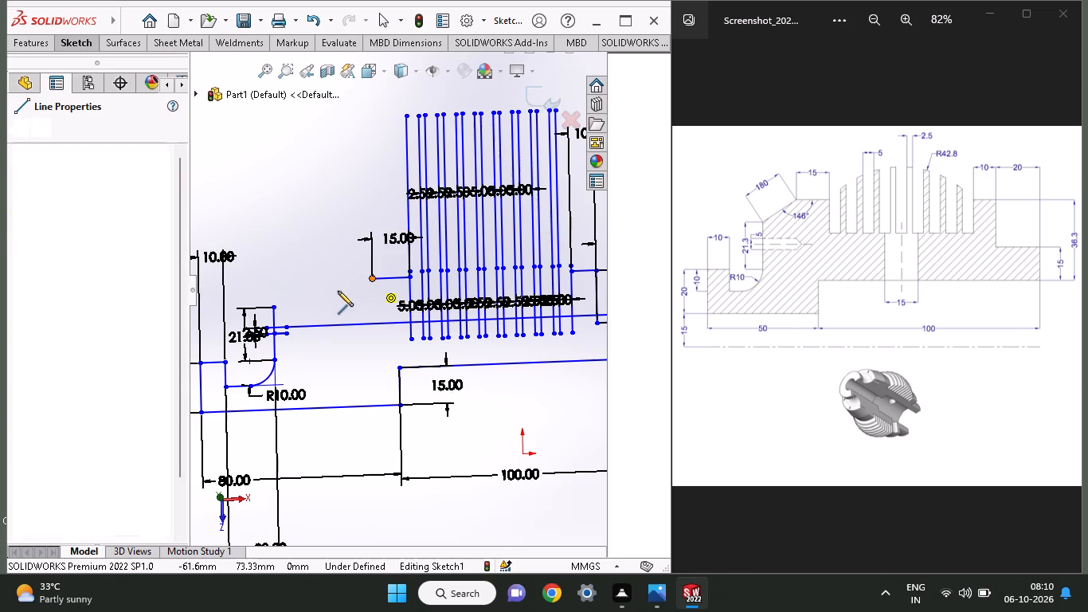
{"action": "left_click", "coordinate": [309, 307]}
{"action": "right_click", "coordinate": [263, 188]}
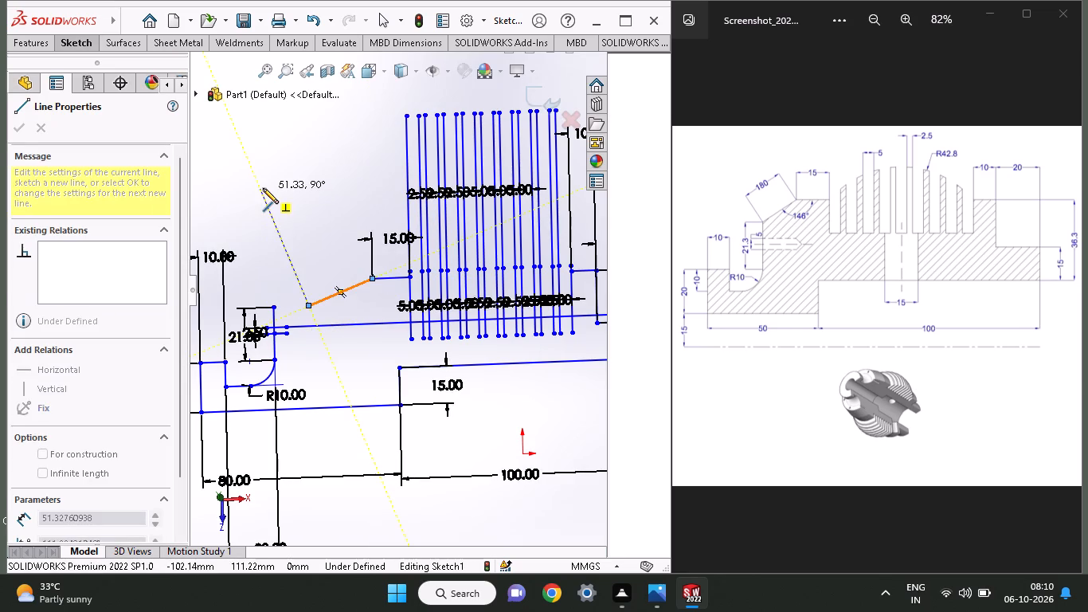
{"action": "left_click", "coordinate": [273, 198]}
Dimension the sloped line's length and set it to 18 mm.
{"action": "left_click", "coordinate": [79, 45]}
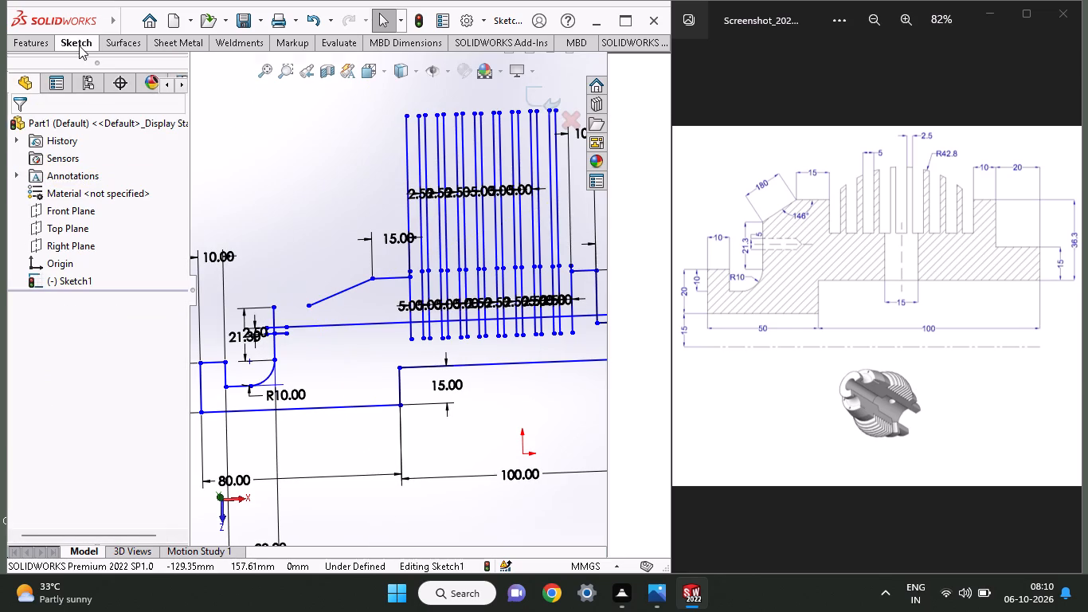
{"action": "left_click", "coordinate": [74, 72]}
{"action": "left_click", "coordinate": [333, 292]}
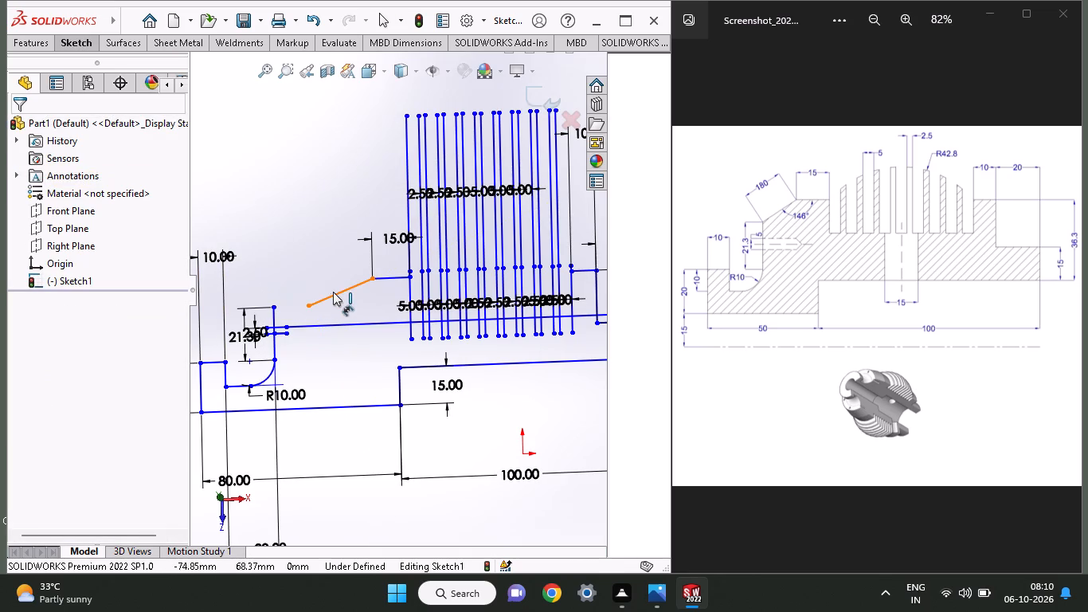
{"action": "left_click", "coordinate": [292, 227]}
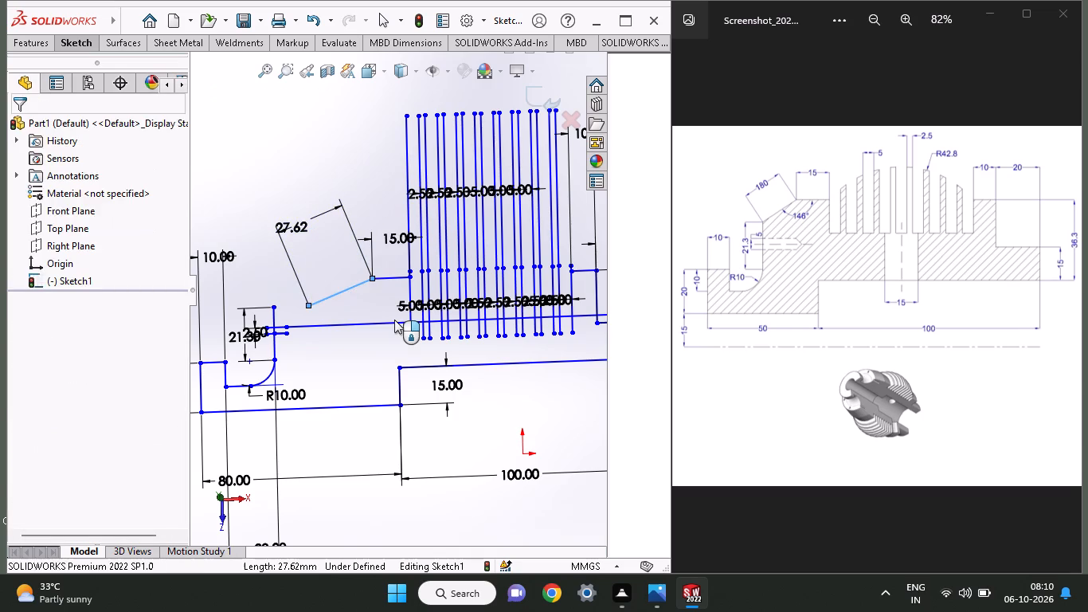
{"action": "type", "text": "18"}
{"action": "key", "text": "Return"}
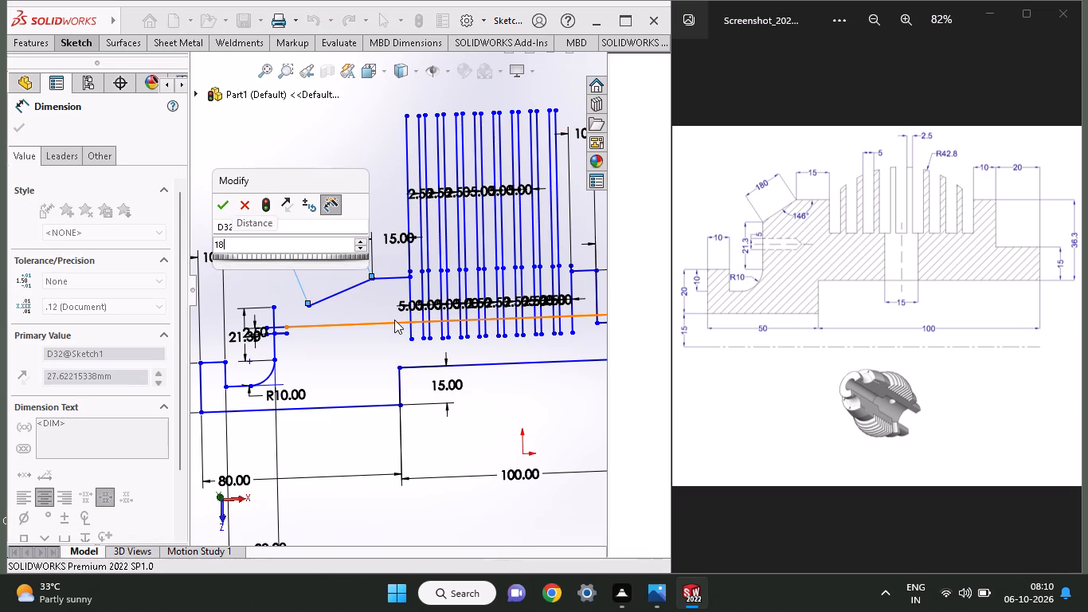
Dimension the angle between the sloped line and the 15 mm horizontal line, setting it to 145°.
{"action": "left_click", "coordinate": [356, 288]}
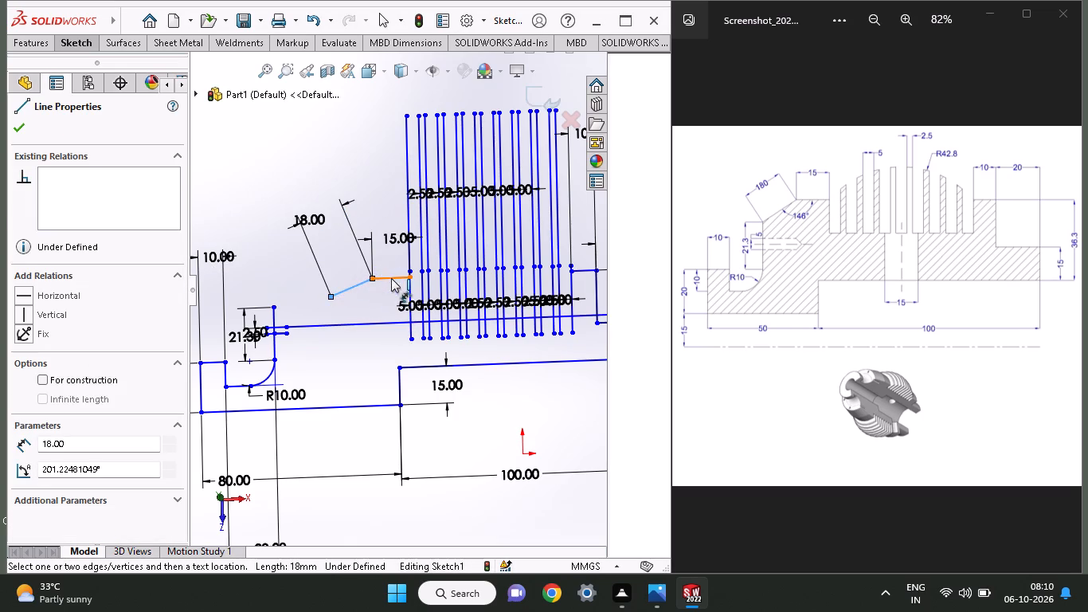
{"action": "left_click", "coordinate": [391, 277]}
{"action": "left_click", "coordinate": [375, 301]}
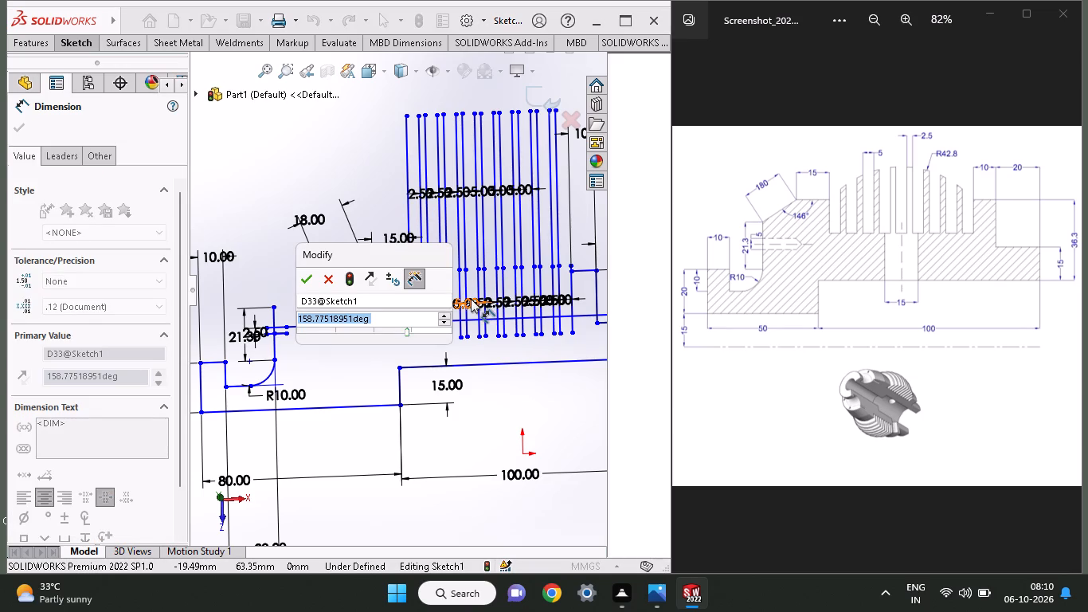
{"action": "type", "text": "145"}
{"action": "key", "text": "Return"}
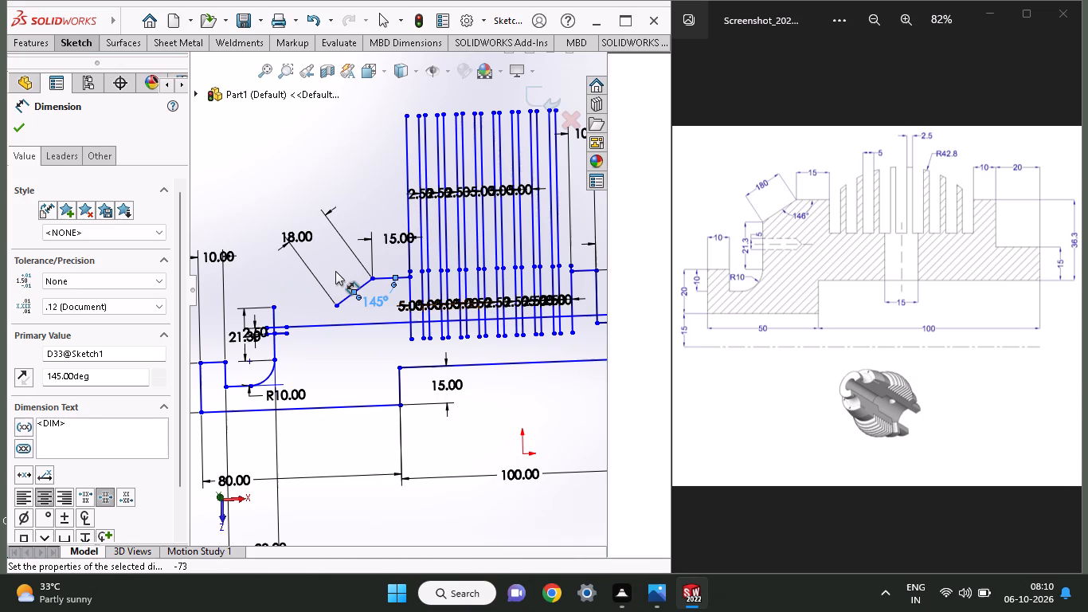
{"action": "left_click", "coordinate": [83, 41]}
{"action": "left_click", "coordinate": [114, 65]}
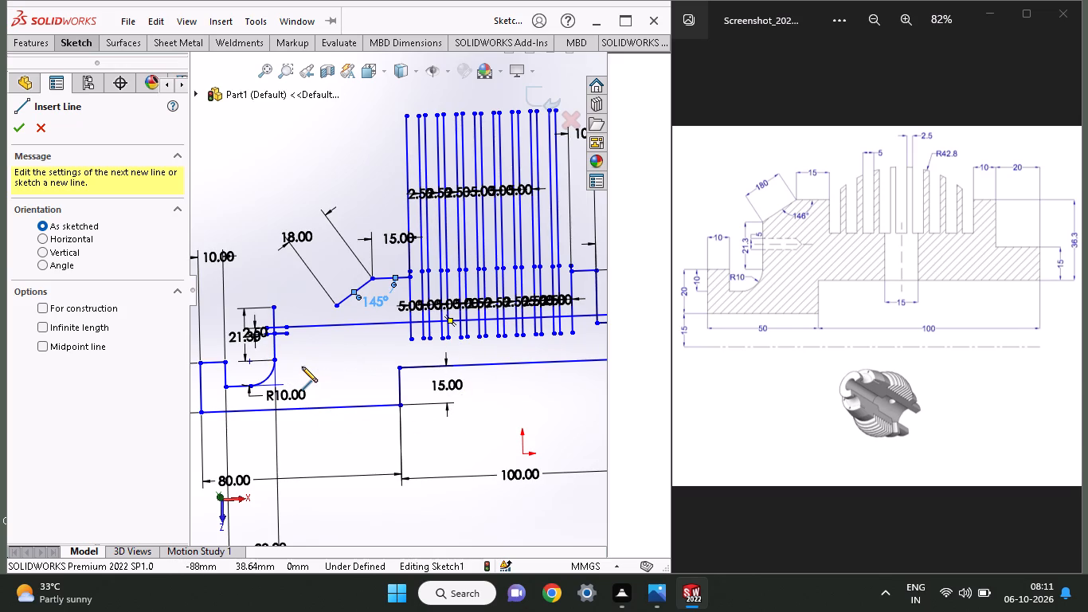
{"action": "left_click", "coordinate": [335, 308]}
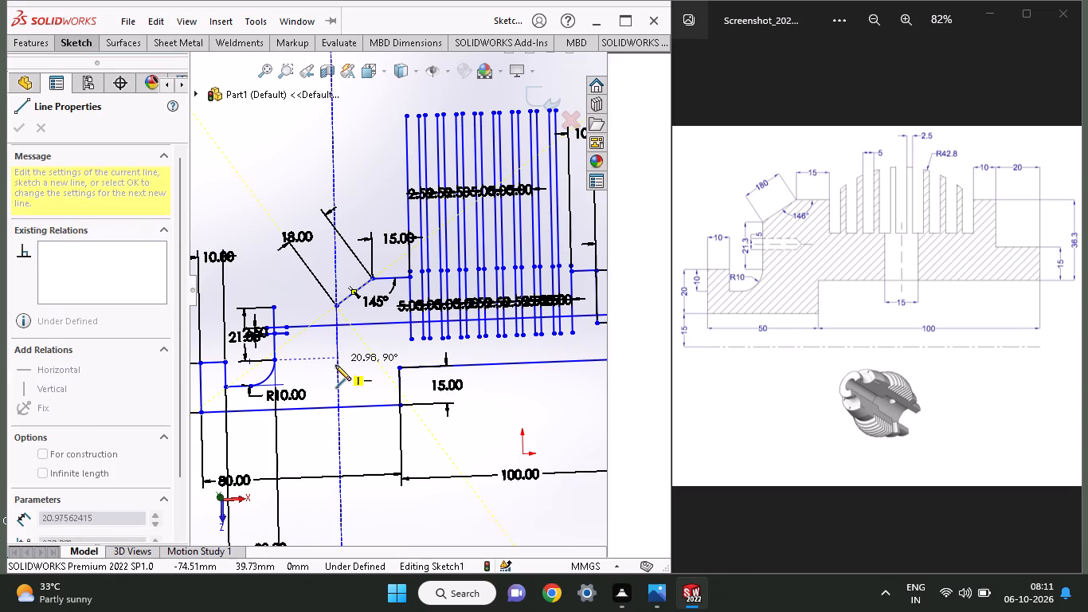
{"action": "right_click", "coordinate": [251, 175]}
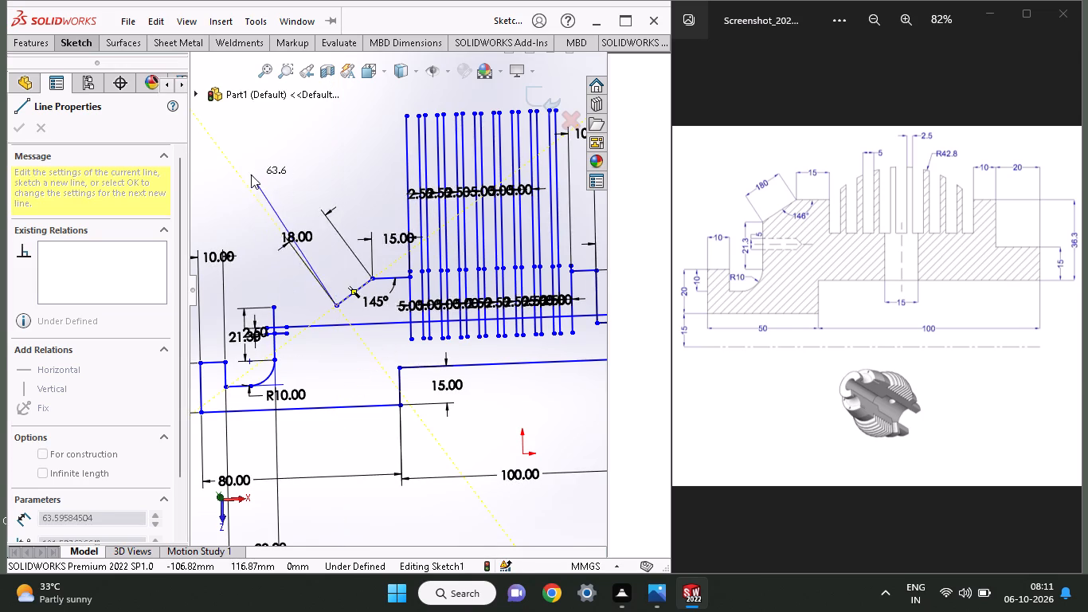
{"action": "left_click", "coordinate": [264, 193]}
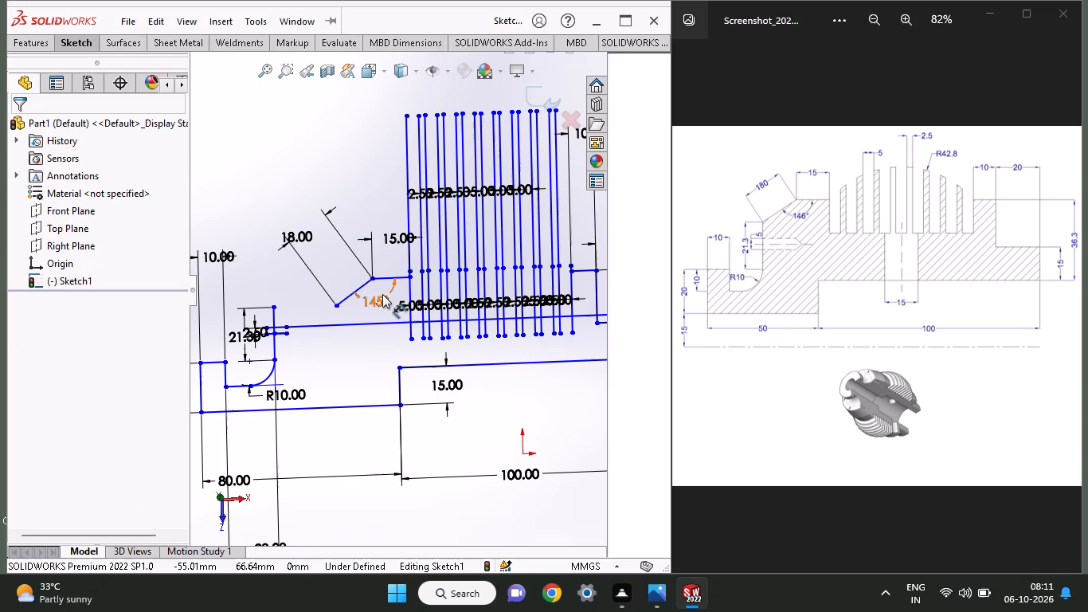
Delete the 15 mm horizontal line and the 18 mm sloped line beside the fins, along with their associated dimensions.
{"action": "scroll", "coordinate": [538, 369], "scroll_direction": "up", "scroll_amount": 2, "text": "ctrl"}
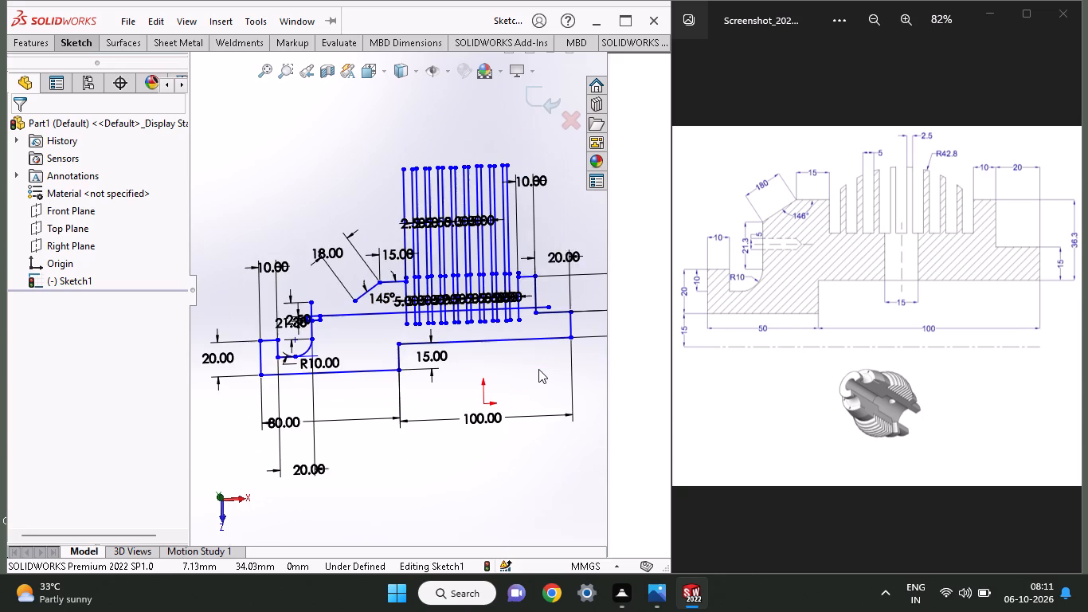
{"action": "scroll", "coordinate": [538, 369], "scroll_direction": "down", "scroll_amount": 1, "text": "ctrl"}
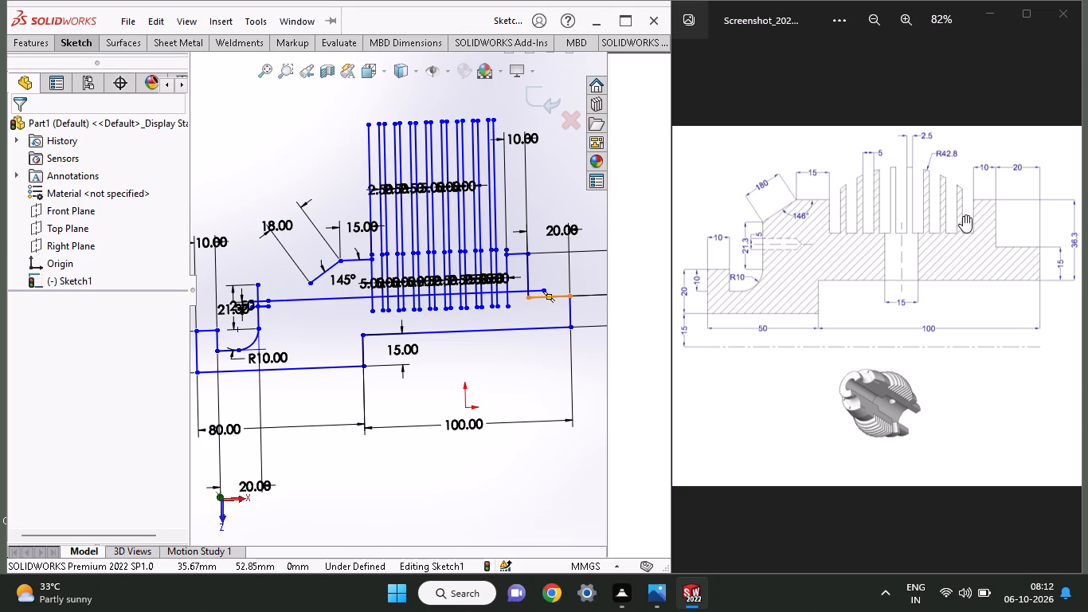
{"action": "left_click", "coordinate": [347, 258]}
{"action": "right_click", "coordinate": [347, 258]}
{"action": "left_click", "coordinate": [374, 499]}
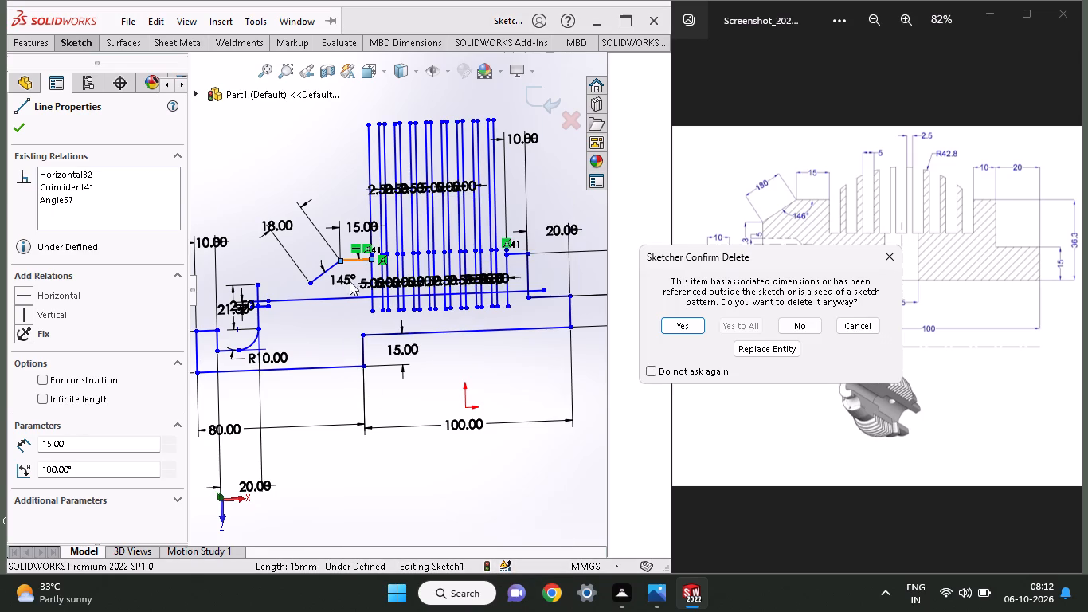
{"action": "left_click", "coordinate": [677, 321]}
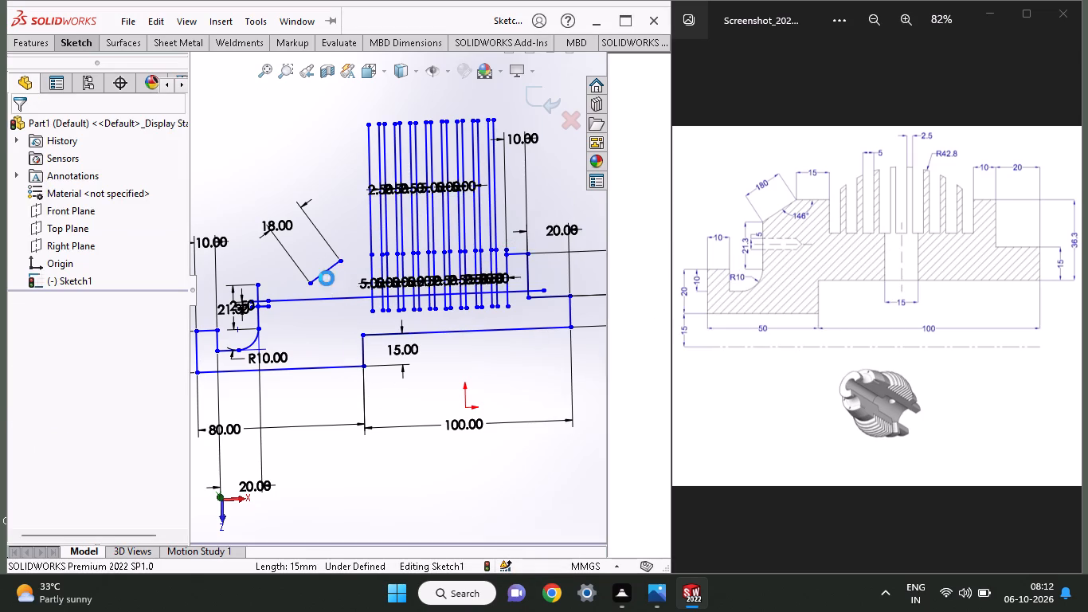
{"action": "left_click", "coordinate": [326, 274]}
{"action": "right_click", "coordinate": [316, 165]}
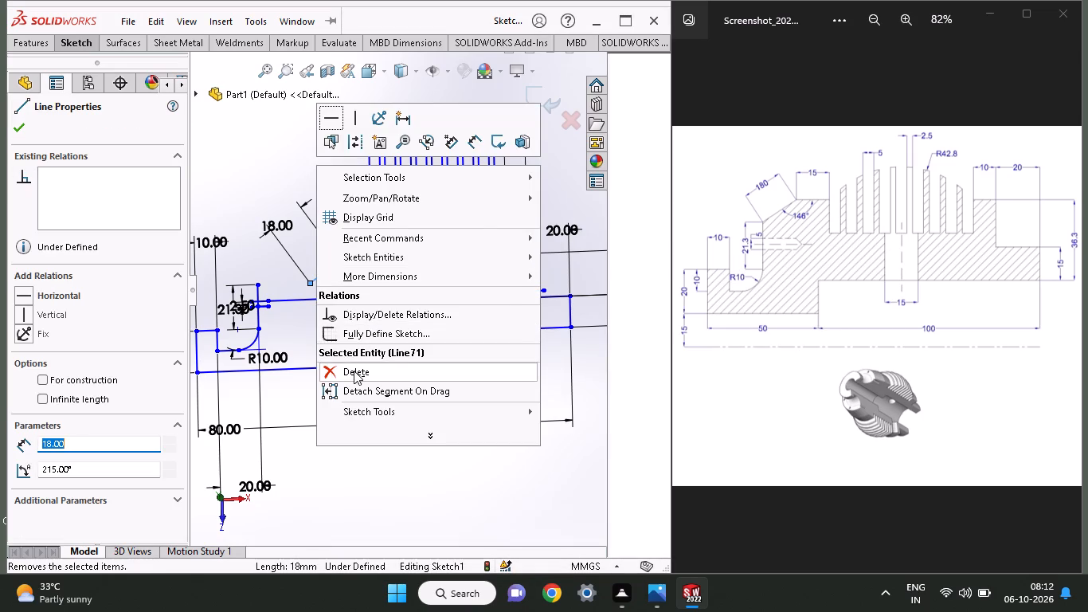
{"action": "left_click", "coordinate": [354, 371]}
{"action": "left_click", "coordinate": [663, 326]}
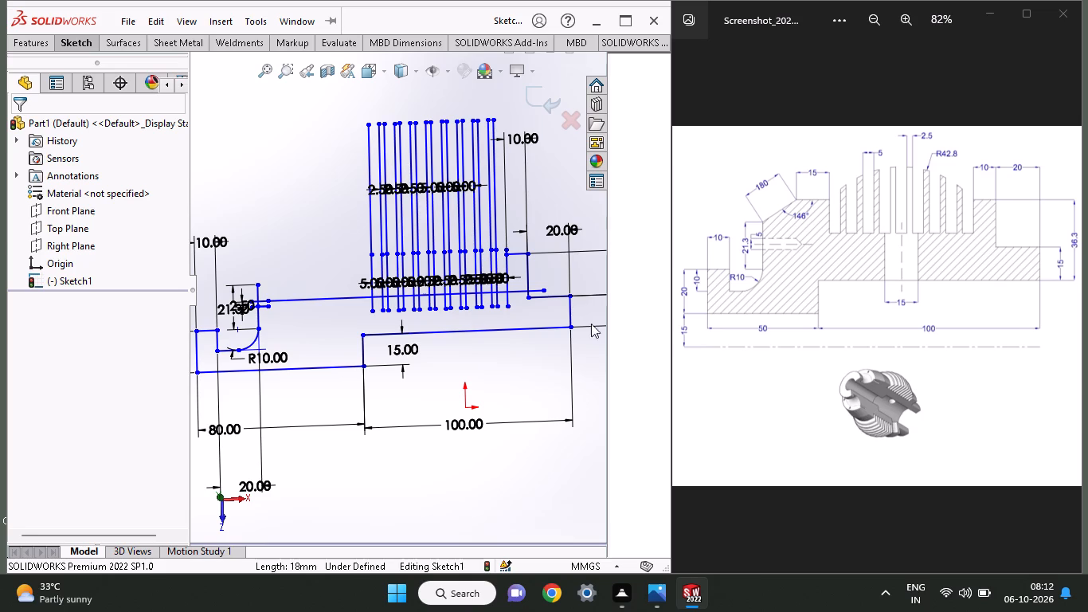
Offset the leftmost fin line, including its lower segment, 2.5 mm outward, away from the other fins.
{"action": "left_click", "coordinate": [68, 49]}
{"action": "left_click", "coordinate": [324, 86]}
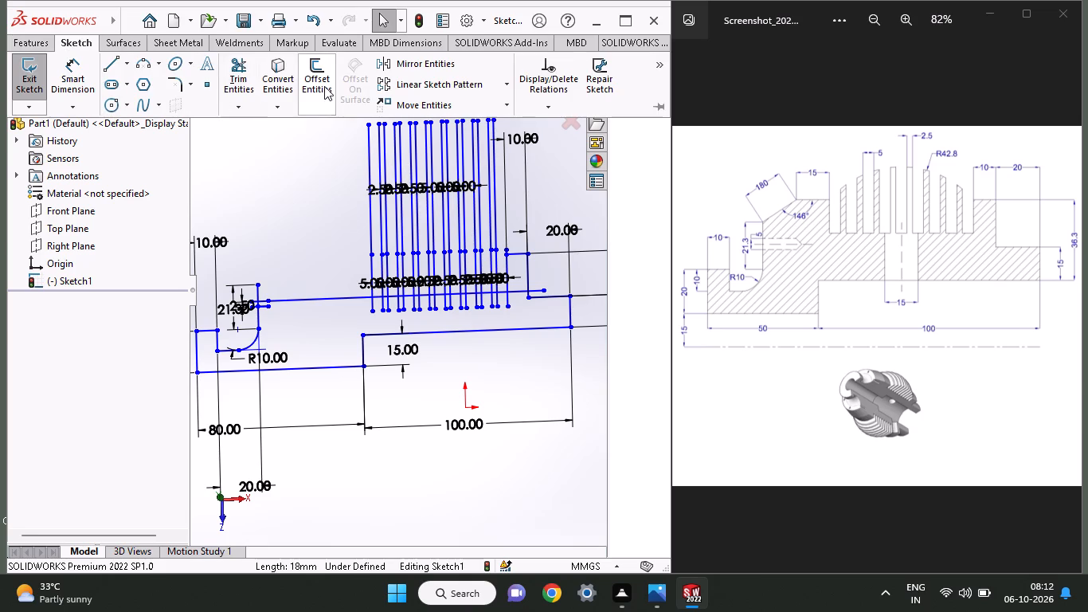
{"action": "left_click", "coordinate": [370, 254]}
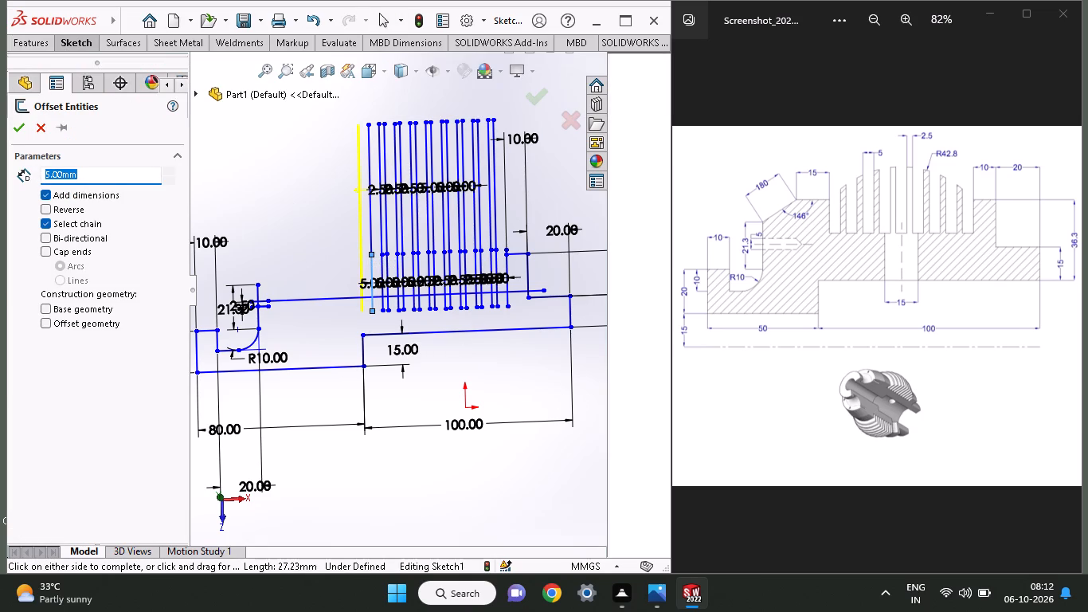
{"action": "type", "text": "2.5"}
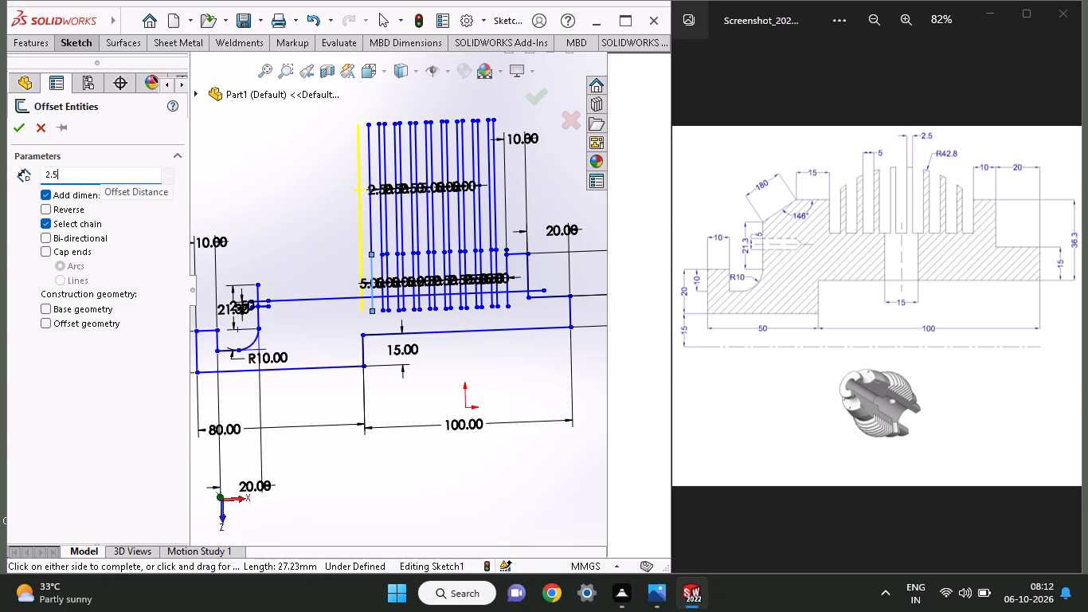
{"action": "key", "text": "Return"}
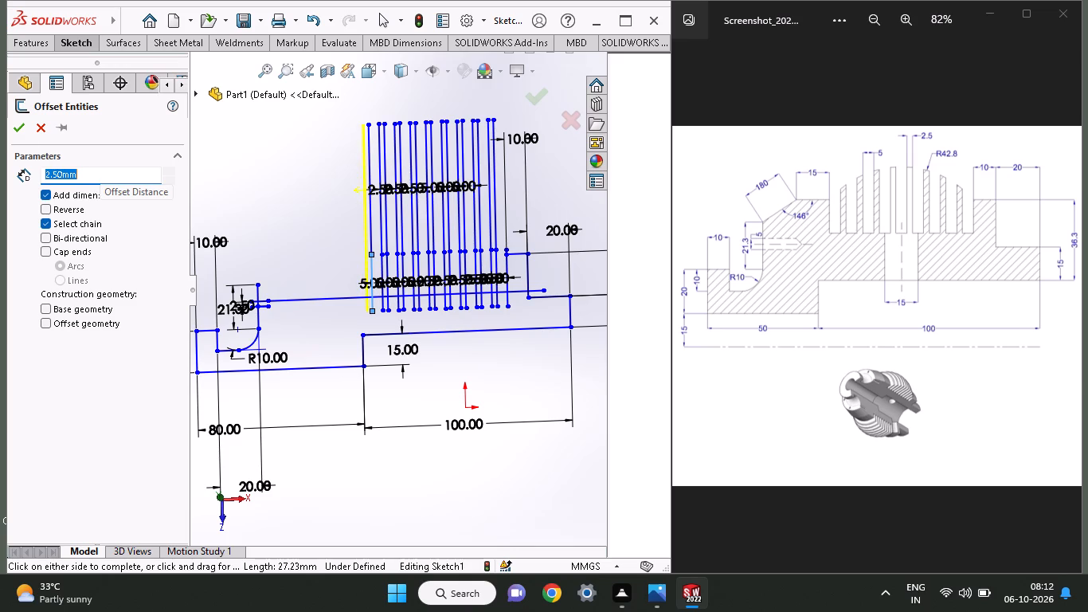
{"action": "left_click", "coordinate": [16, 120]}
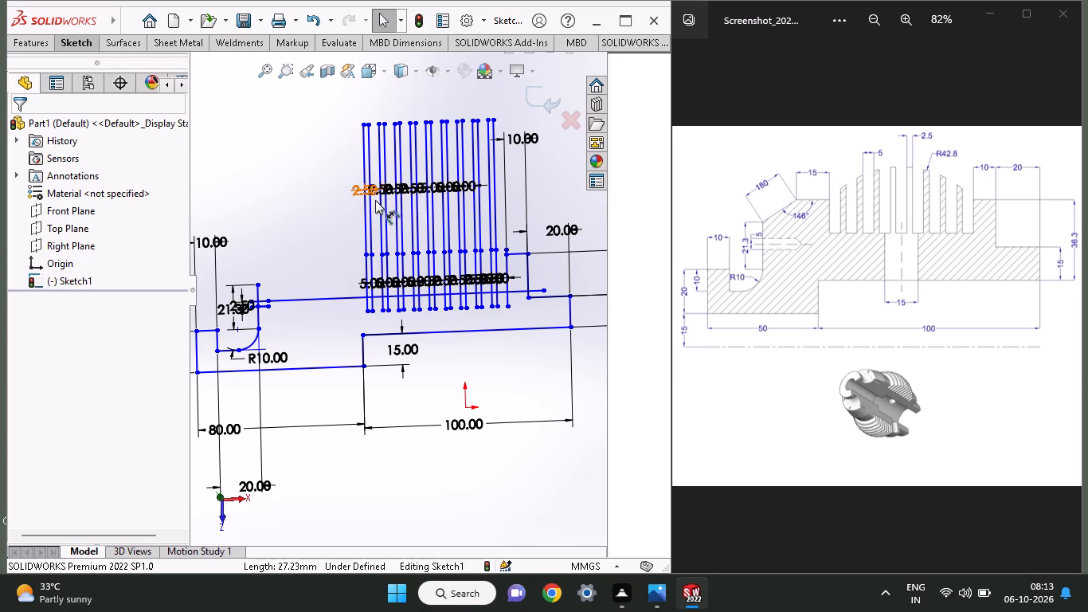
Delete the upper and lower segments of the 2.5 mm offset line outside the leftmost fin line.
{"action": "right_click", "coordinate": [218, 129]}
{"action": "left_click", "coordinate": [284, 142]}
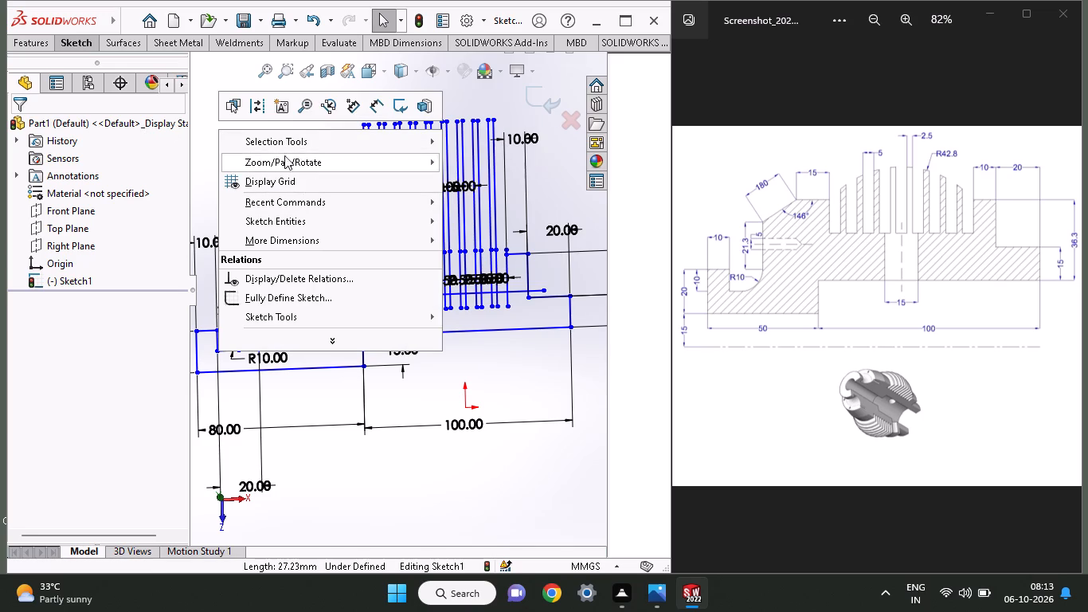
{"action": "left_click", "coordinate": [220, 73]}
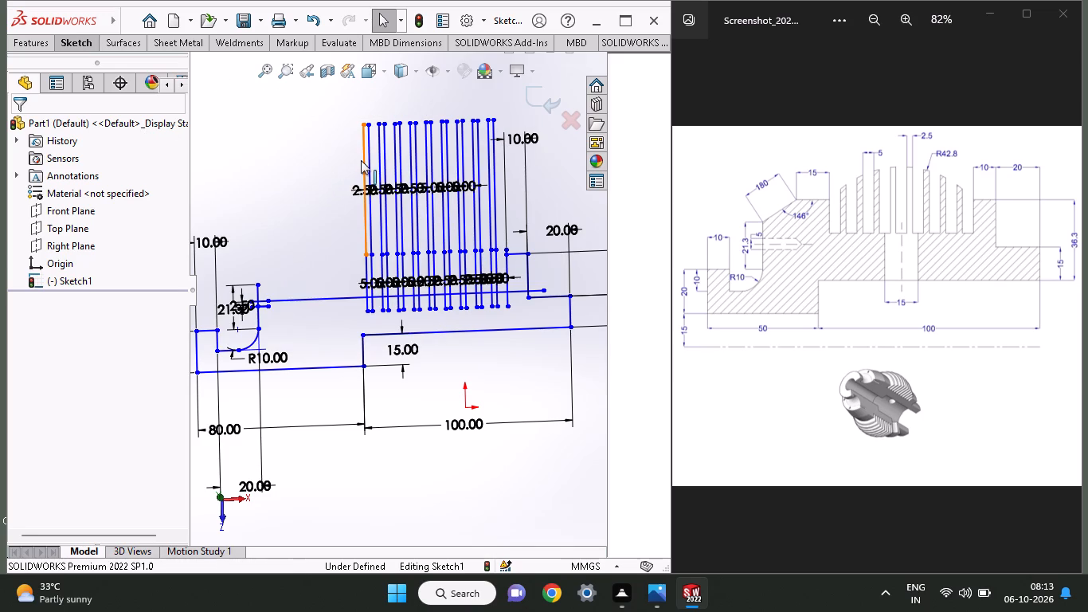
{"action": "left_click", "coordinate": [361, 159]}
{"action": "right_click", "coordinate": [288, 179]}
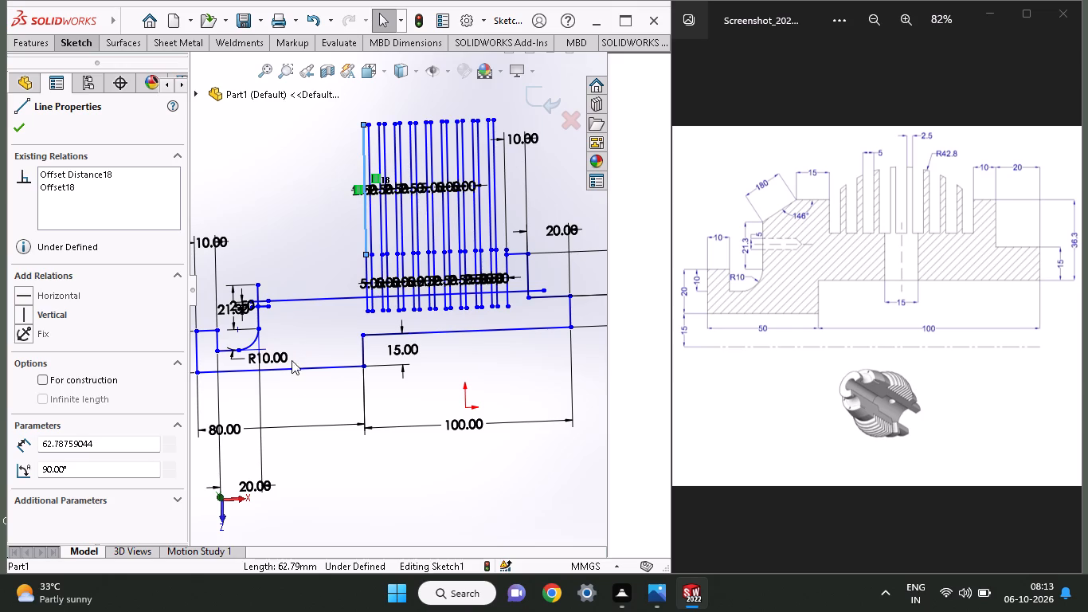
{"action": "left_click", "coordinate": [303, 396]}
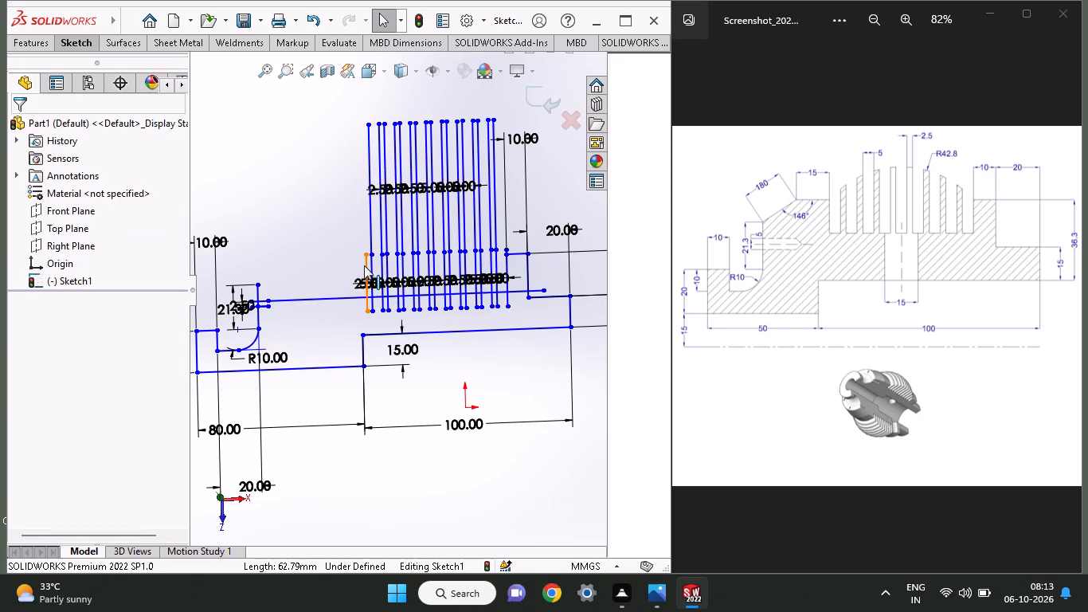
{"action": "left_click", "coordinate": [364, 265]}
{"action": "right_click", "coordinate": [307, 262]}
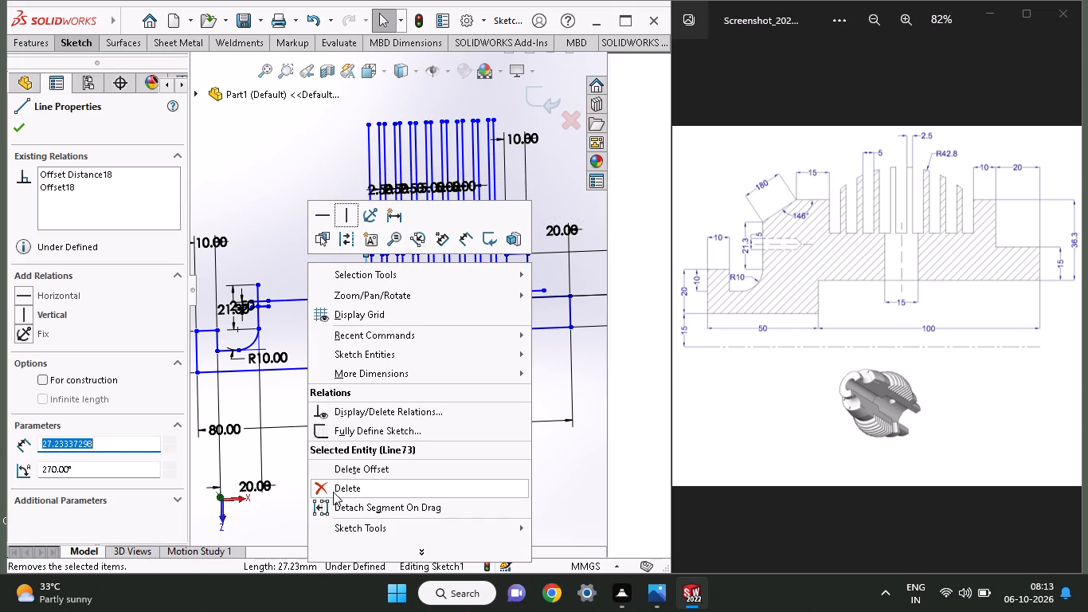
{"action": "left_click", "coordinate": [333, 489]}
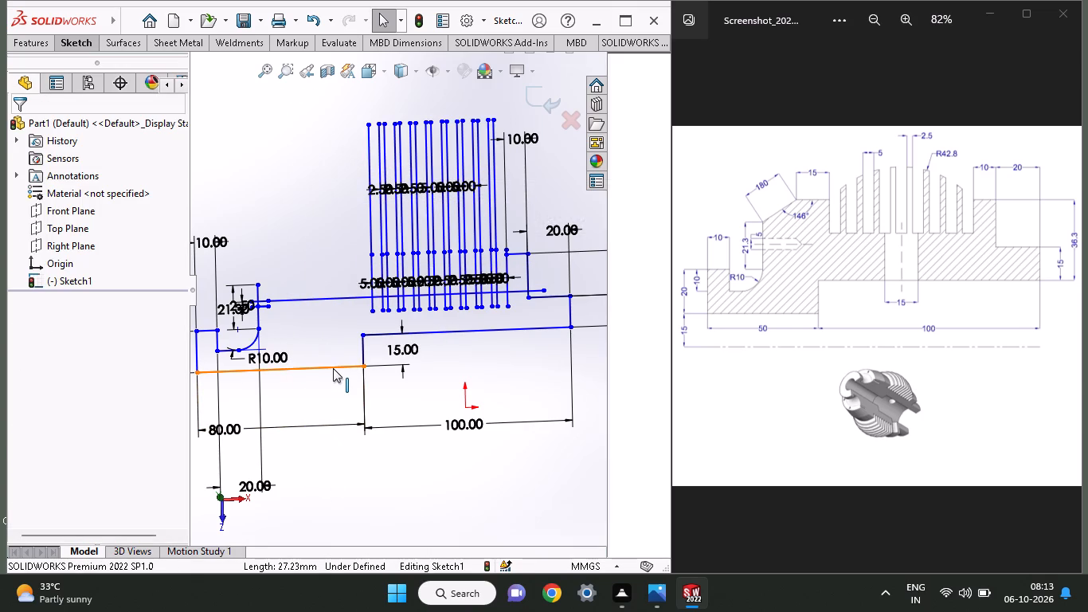
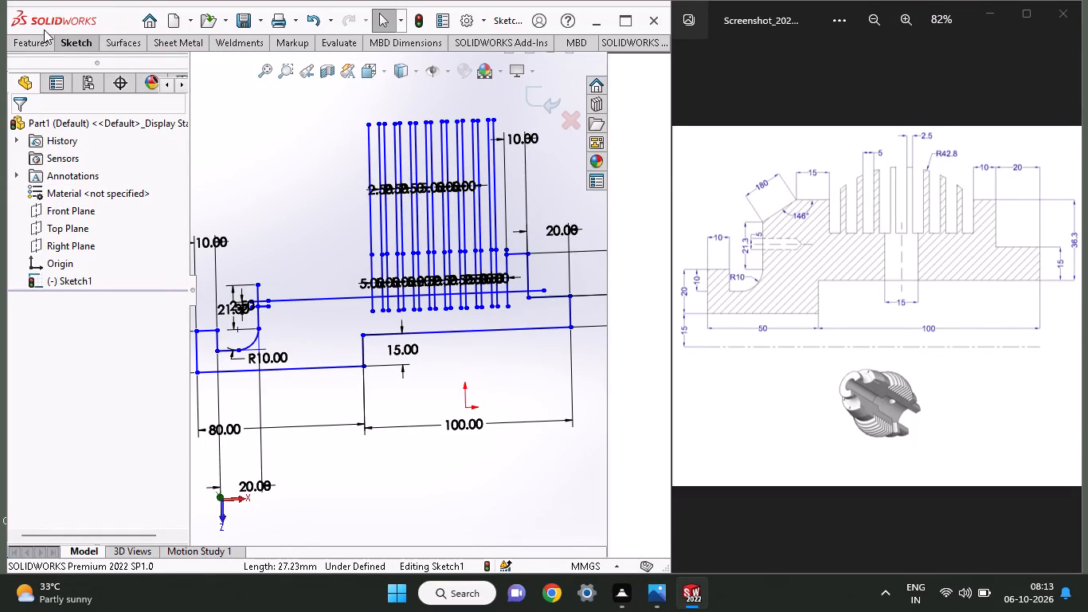
Draw a horizontal line about 34 mm long outward from the leftmost fin line, continuing as a sloped line to the top of the 21.3 mm wall.
{"action": "left_click", "coordinate": [64, 49]}
{"action": "left_click", "coordinate": [109, 59]}
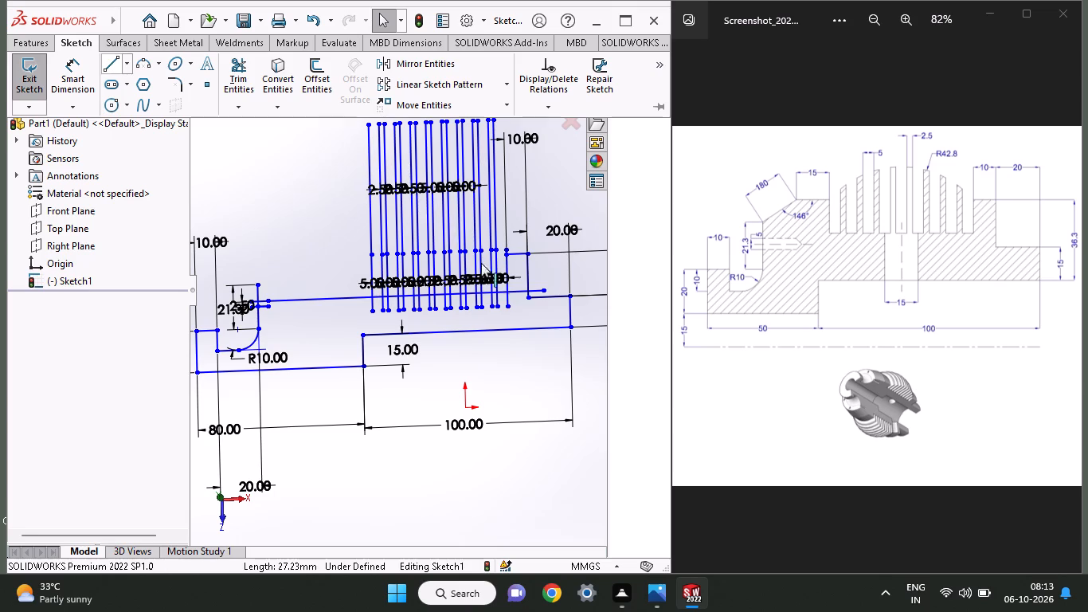
{"action": "left_click", "coordinate": [103, 66]}
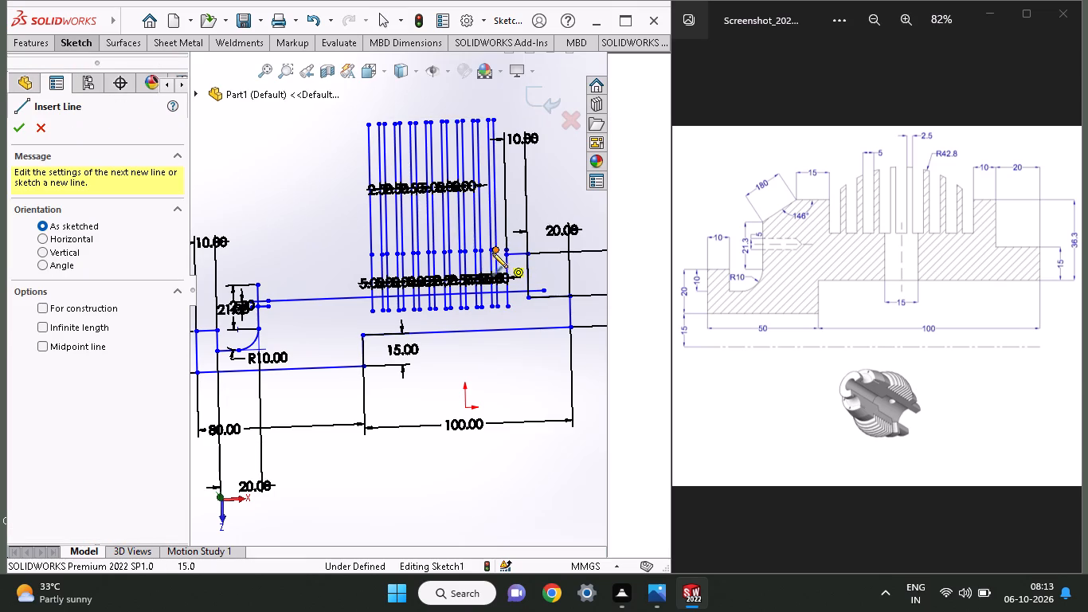
{"action": "left_click", "coordinate": [372, 260]}
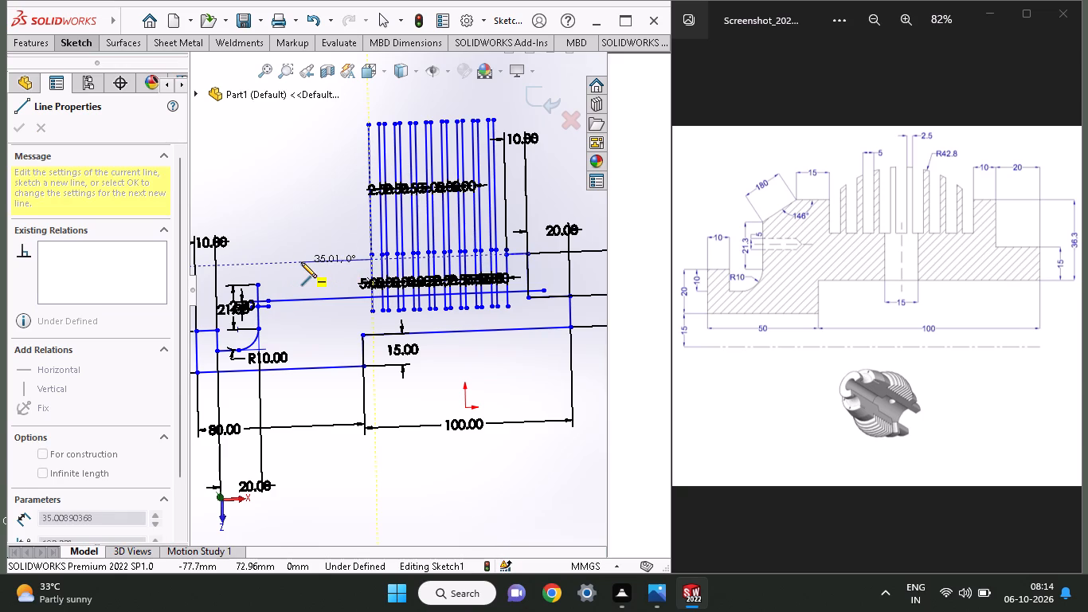
{"action": "left_click", "coordinate": [301, 262]}
{"action": "left_click", "coordinate": [255, 284]}
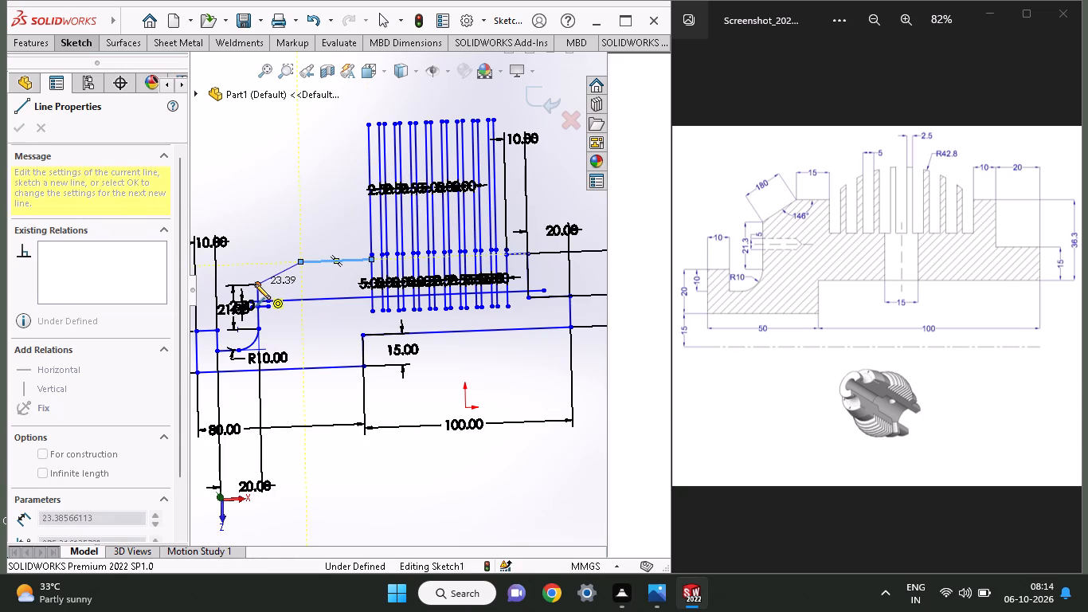
{"action": "right_click", "coordinate": [235, 179]}
{"action": "left_click", "coordinate": [247, 190]}
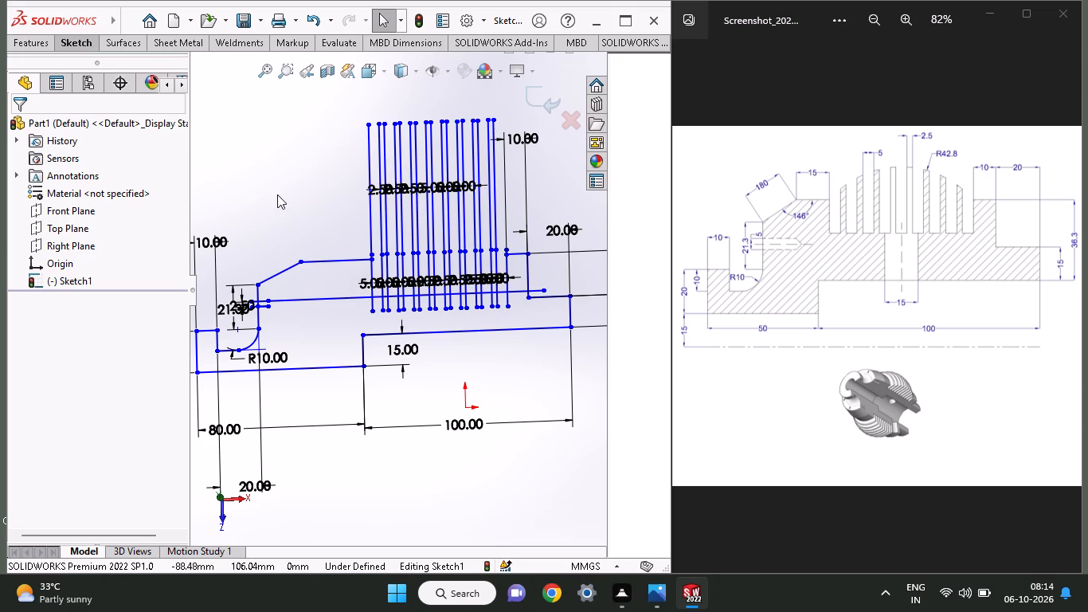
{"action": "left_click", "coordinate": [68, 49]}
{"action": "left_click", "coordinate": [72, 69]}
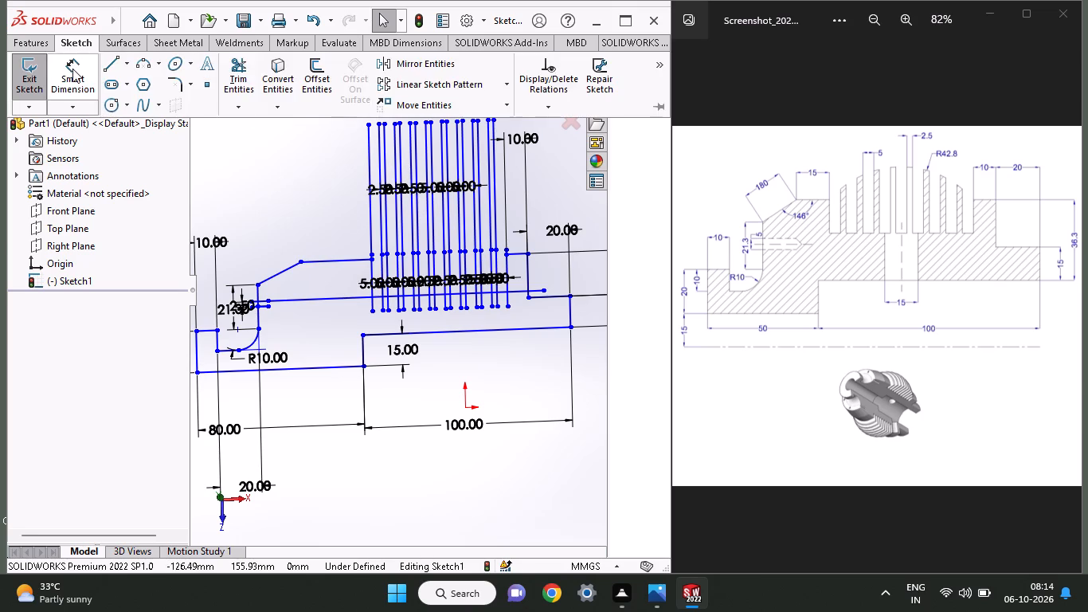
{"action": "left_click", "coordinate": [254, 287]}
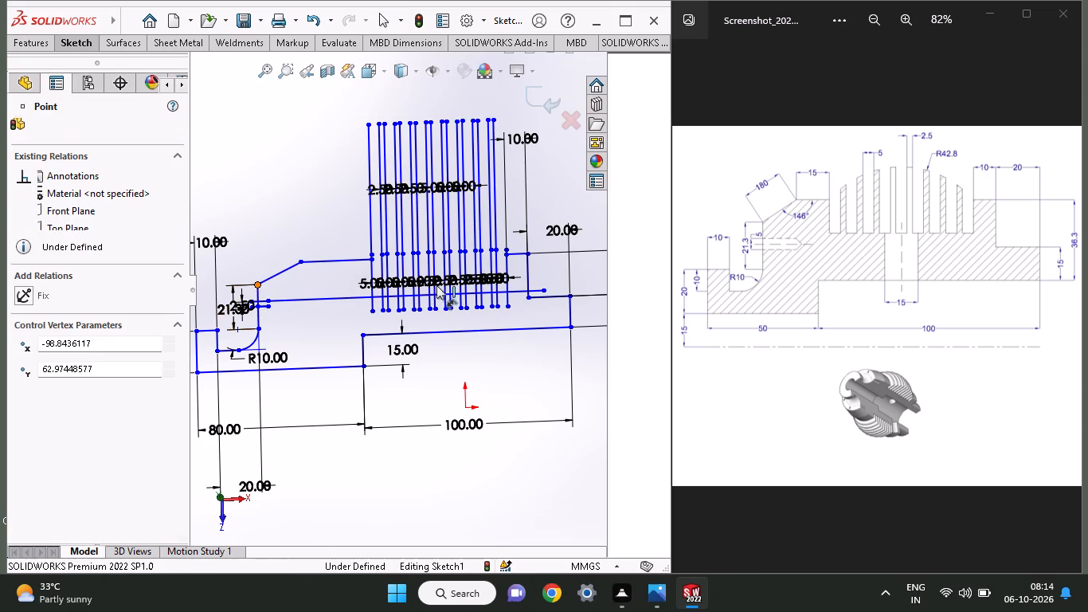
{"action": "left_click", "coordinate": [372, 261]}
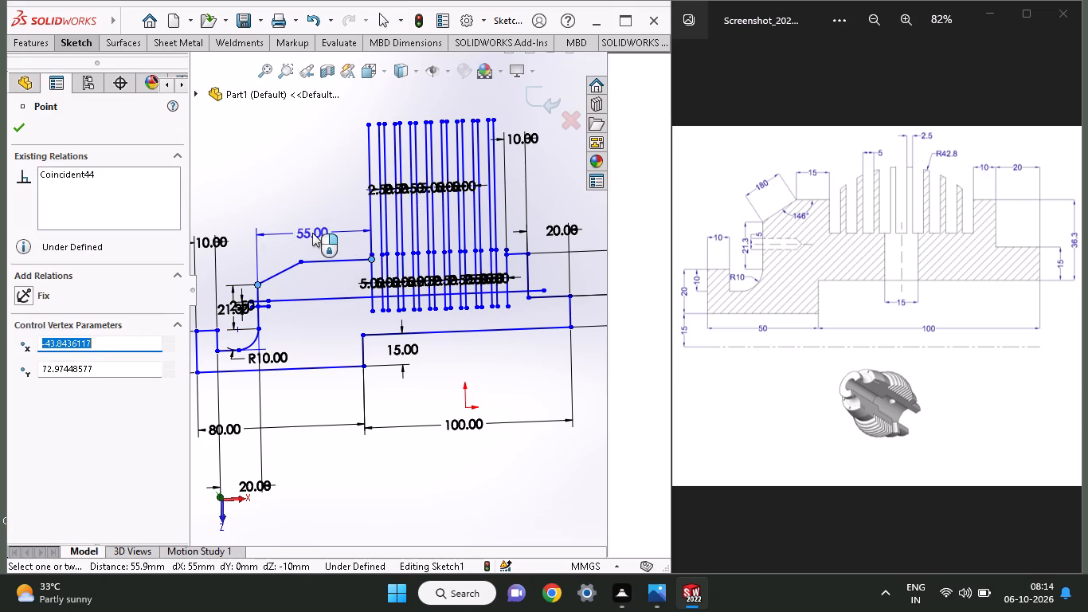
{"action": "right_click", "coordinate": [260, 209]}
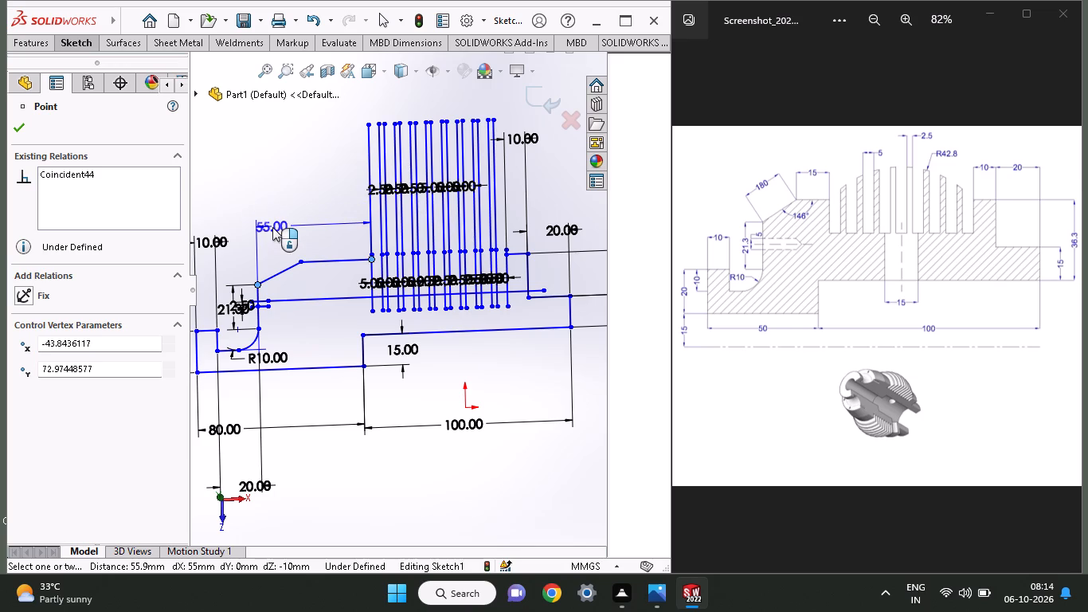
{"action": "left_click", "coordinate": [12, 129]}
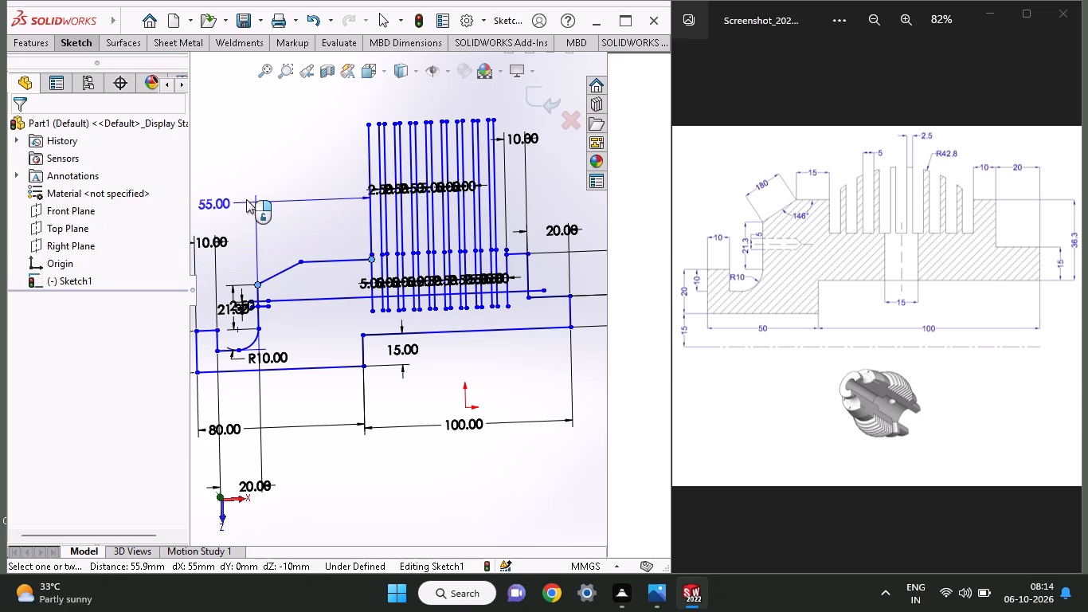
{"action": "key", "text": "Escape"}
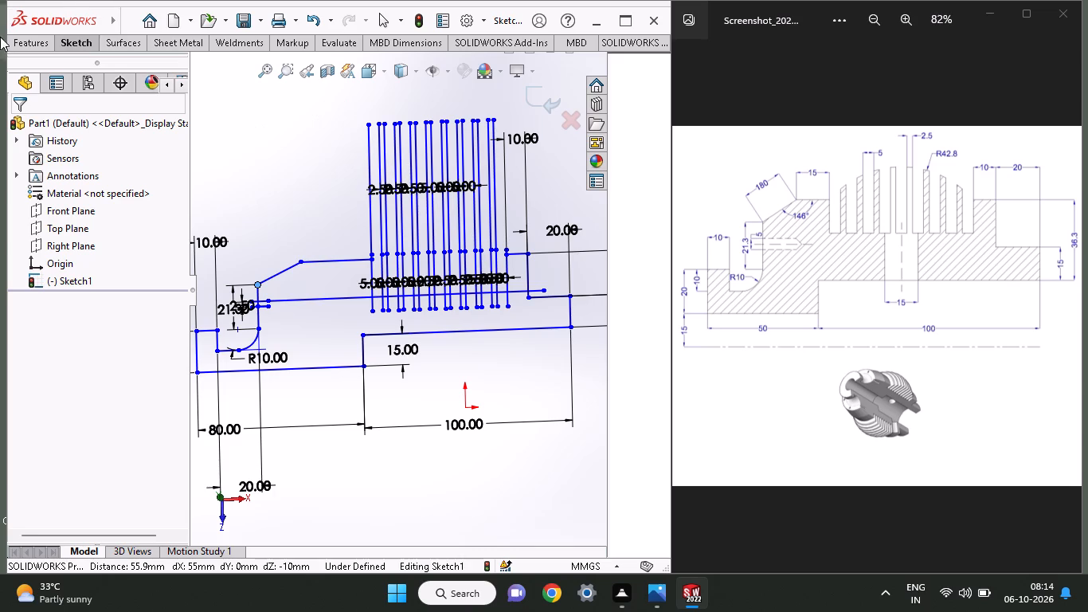
Dimension the shoulder's horizontal line beside the leftmost fin, setting its length to 27 mm.
{"action": "left_click", "coordinate": [77, 37]}
{"action": "left_click", "coordinate": [78, 69]}
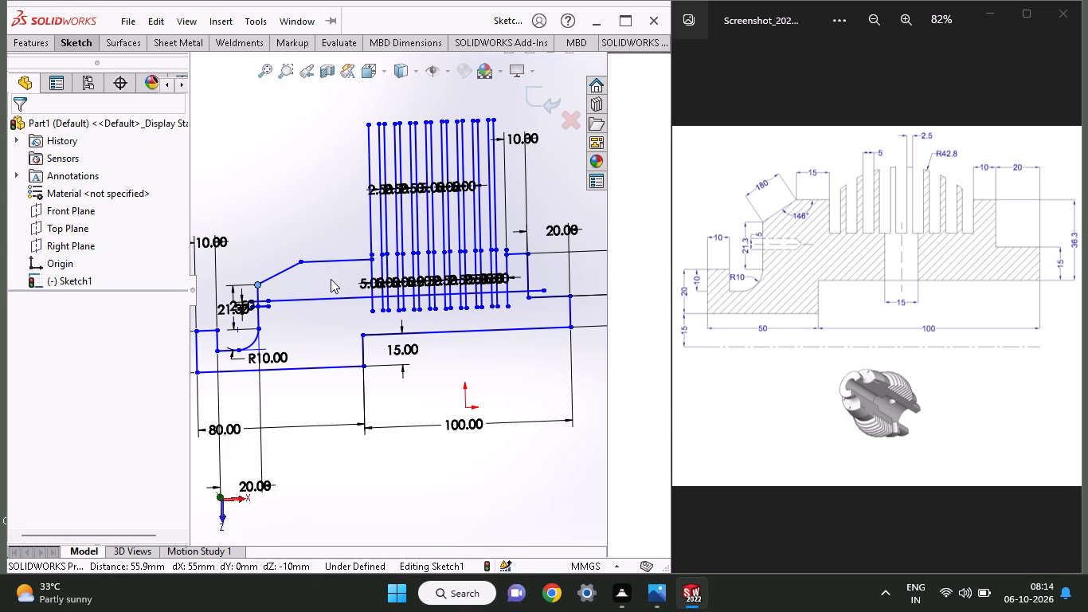
{"action": "left_click", "coordinate": [76, 44]}
{"action": "left_click", "coordinate": [79, 81]}
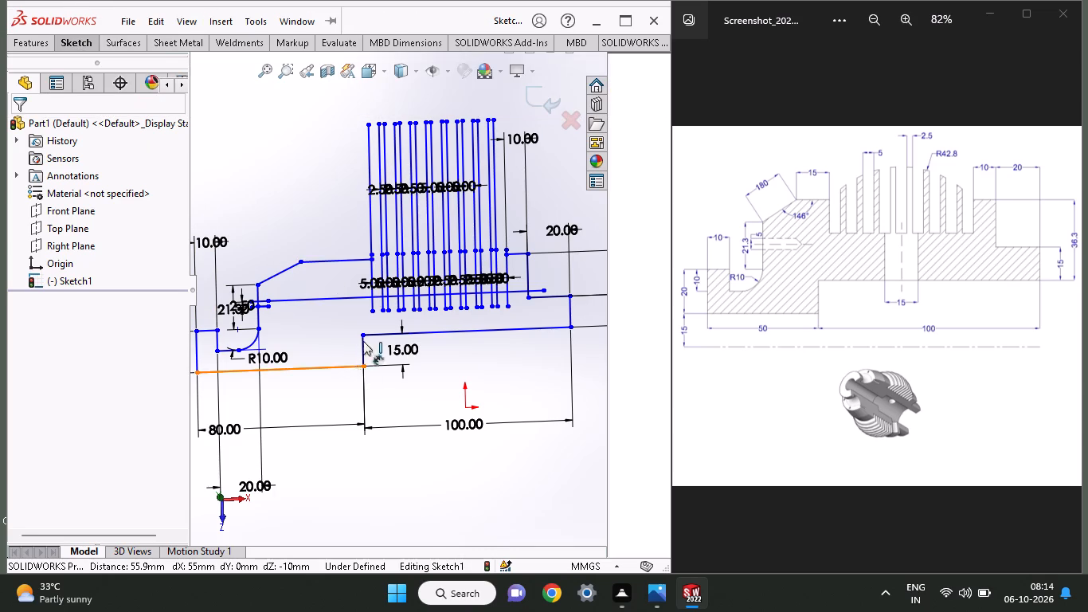
{"action": "left_click", "coordinate": [316, 261]}
{"action": "left_click", "coordinate": [323, 210]}
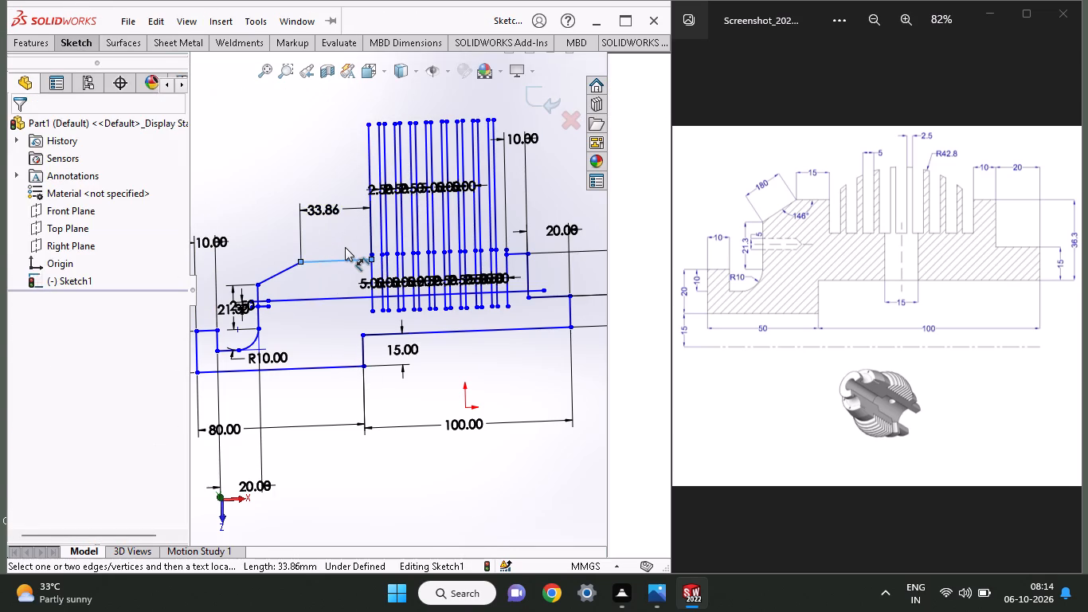
{"action": "type", "text": "27"}
{"action": "key", "text": "Return"}
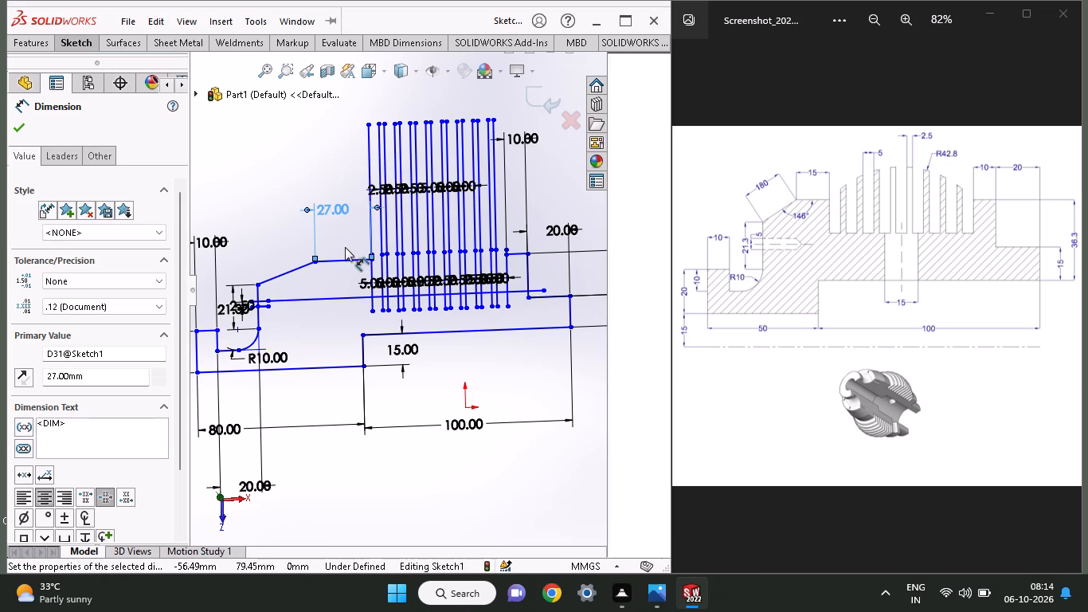
Delete the 27 mm dimension from the shoulder's horizontal line.
{"action": "left_click", "coordinate": [335, 210]}
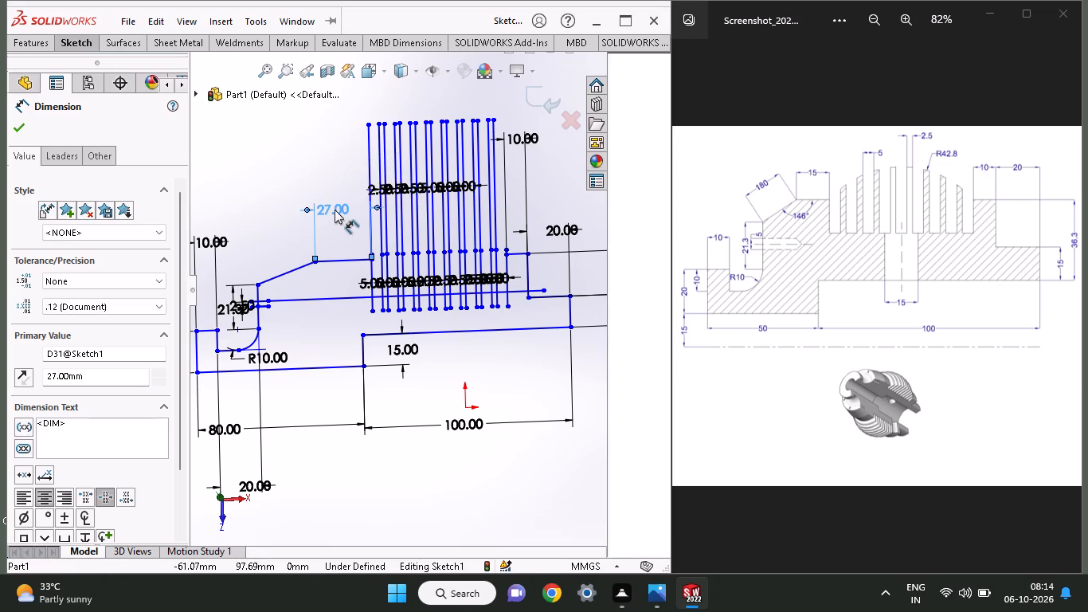
{"action": "right_click", "coordinate": [335, 210]}
{"action": "left_click", "coordinate": [280, 194]}
{"action": "left_click", "coordinate": [328, 214]}
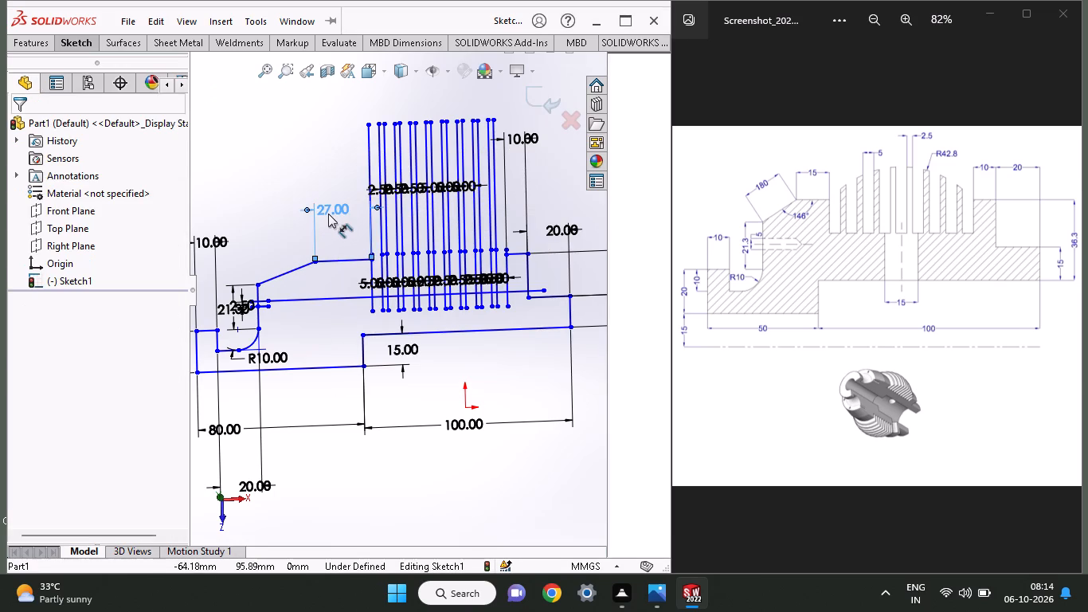
{"action": "right_click", "coordinate": [328, 214]}
{"action": "left_click", "coordinate": [285, 203]}
{"action": "left_click", "coordinate": [331, 209]}
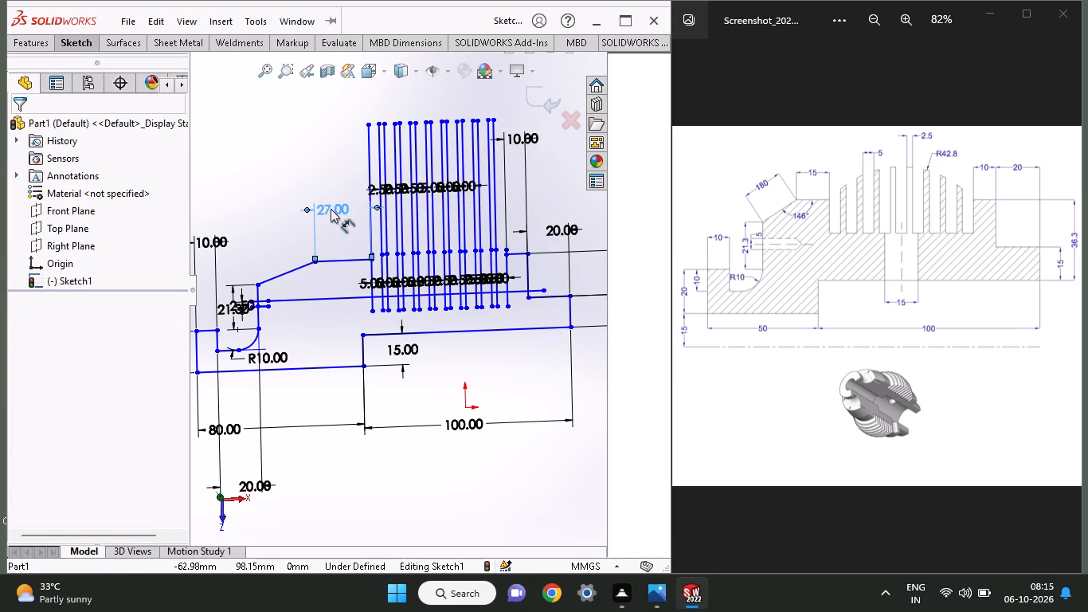
{"action": "right_click", "coordinate": [331, 209]}
{"action": "left_click", "coordinate": [307, 207]}
{"action": "left_click_drag", "start_coordinate": [323, 215], "coordinate": [323, 236]}
{"action": "left_click", "coordinate": [323, 229]}
{"action": "right_click", "coordinate": [323, 229]}
{"action": "left_click", "coordinate": [282, 186]}
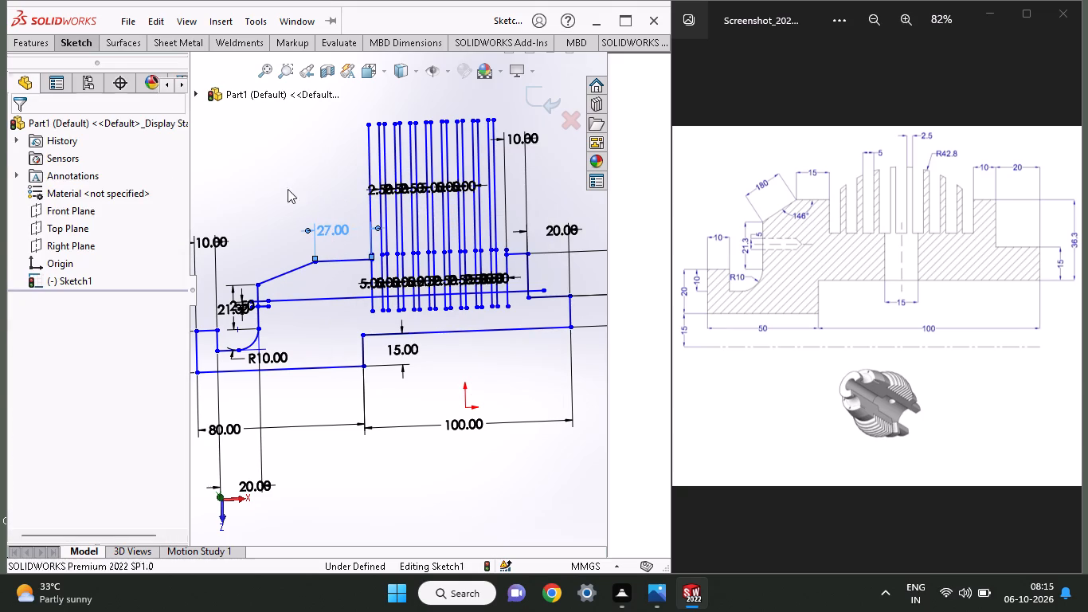
{"action": "double_click", "coordinate": [279, 168]}
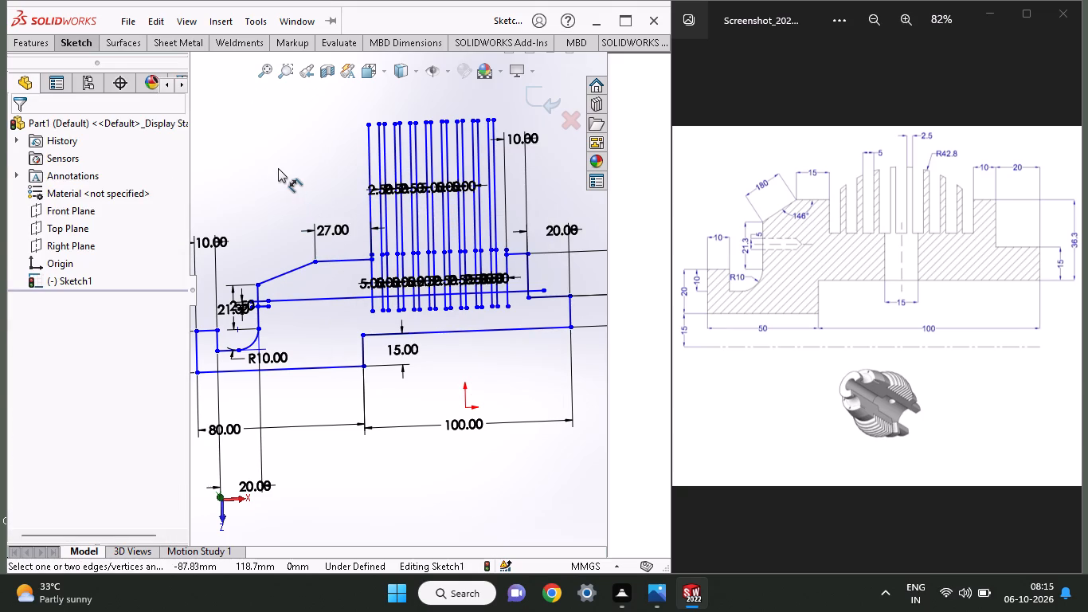
{"action": "key", "text": "Escape"}
{"action": "key", "text": "Escape"}
{"action": "key", "text": "Escape"}
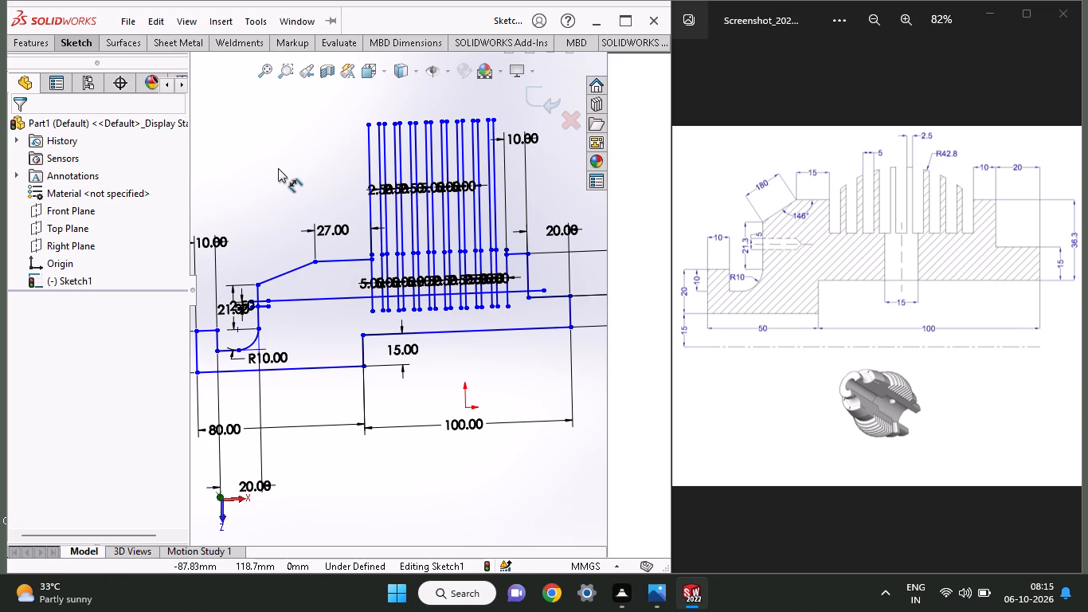
{"action": "left_click", "coordinate": [327, 229]}
{"action": "right_click", "coordinate": [327, 229]}
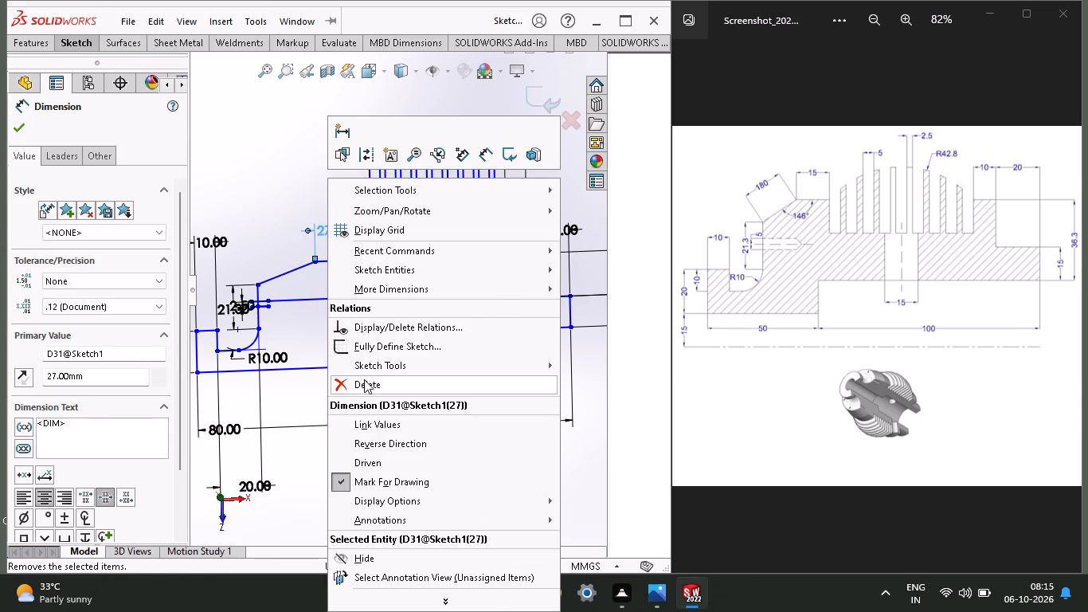
{"action": "left_click", "coordinate": [364, 379]}
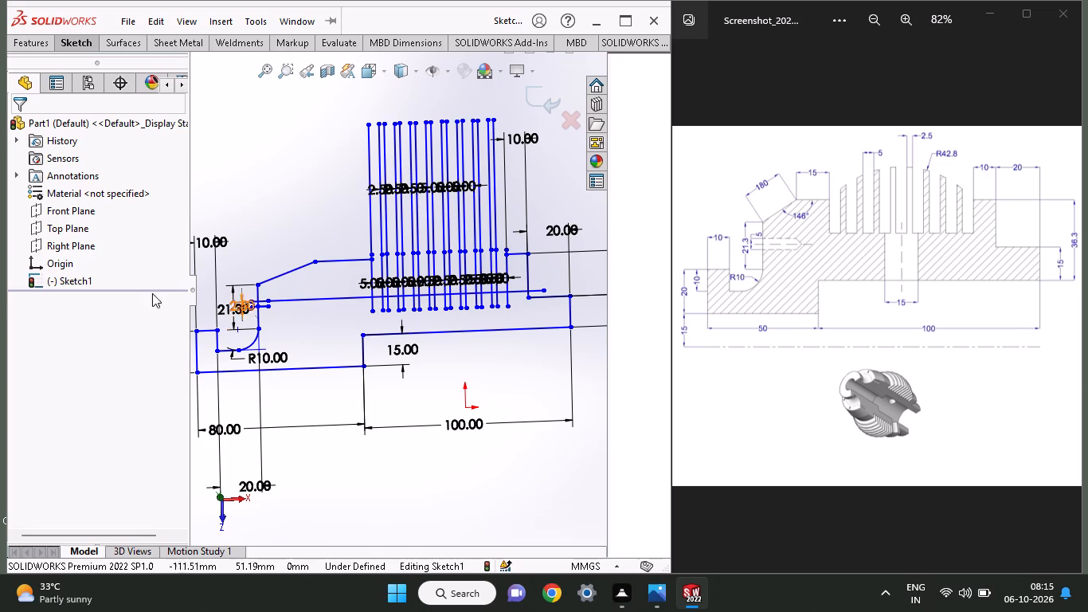
Draw a circle of about 29 mm radius centred on the long horizontal line crossing the lower fin segments, near the middle of the fins.
{"action": "left_click", "coordinate": [76, 46]}
{"action": "left_click", "coordinate": [113, 99]}
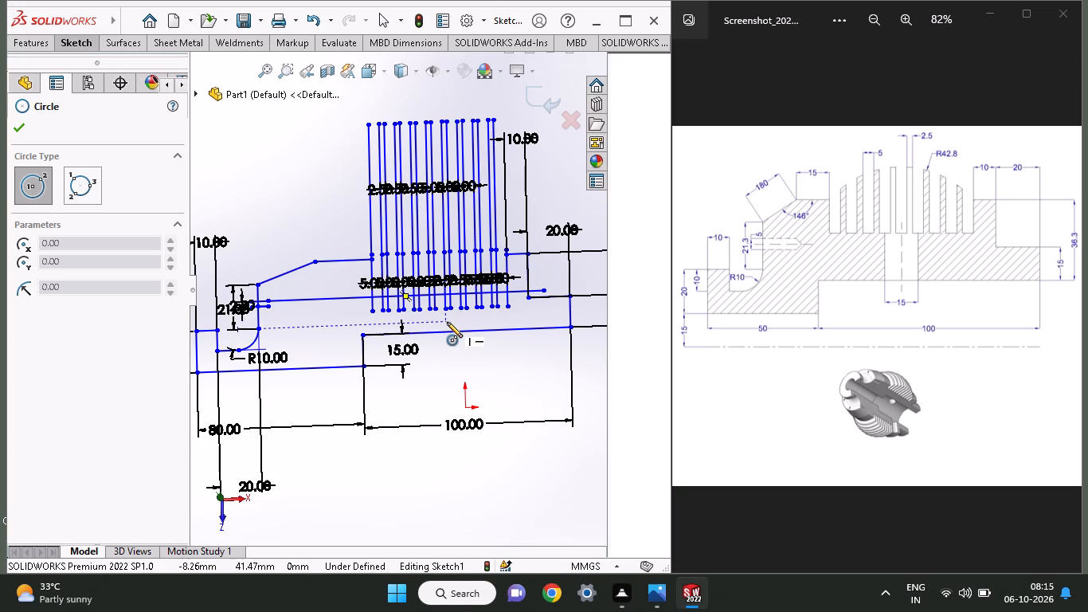
{"action": "scroll", "coordinate": [447, 322], "scroll_direction": "up", "scroll_amount": 1, "text": "ctrl"}
{"action": "scroll", "coordinate": [433, 308], "scroll_direction": "down", "scroll_amount": 3, "text": "ctrl"}
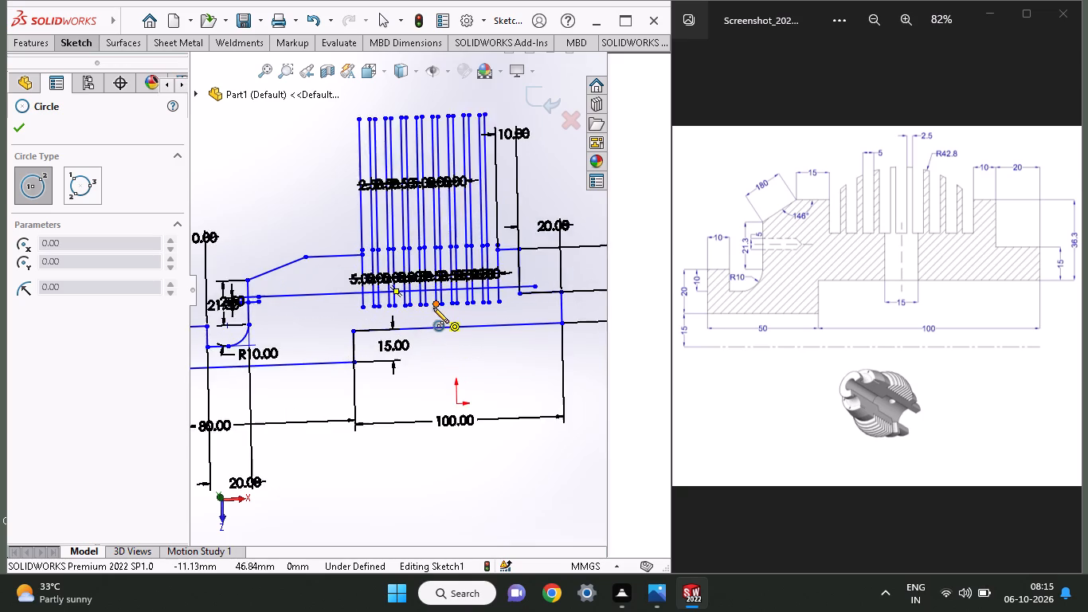
{"action": "scroll", "coordinate": [412, 286], "scroll_direction": "down", "scroll_amount": 3, "text": "ctrl"}
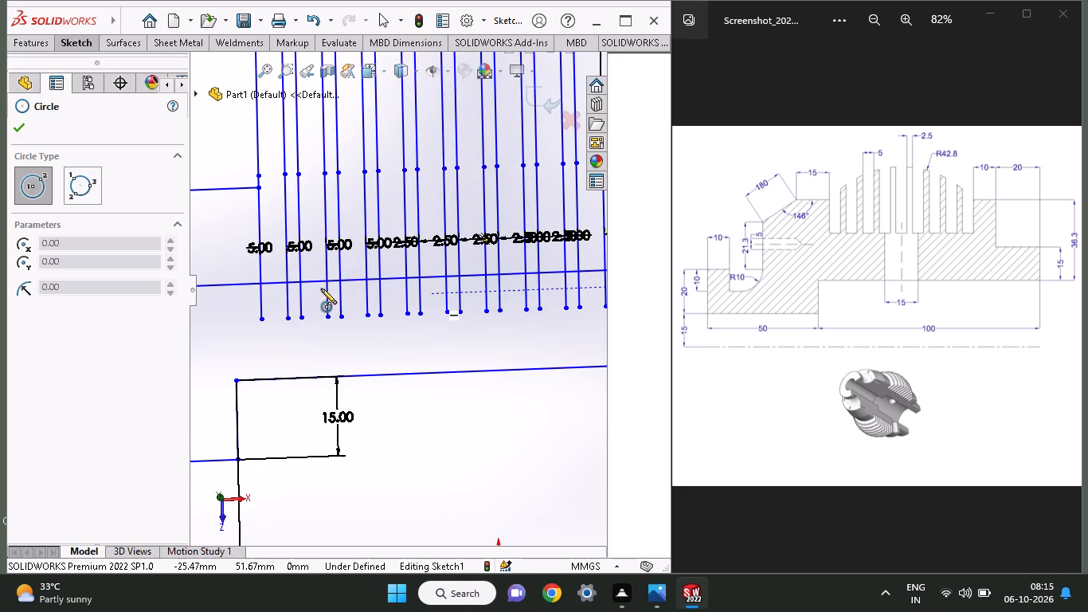
{"action": "left_click", "coordinate": [430, 277]}
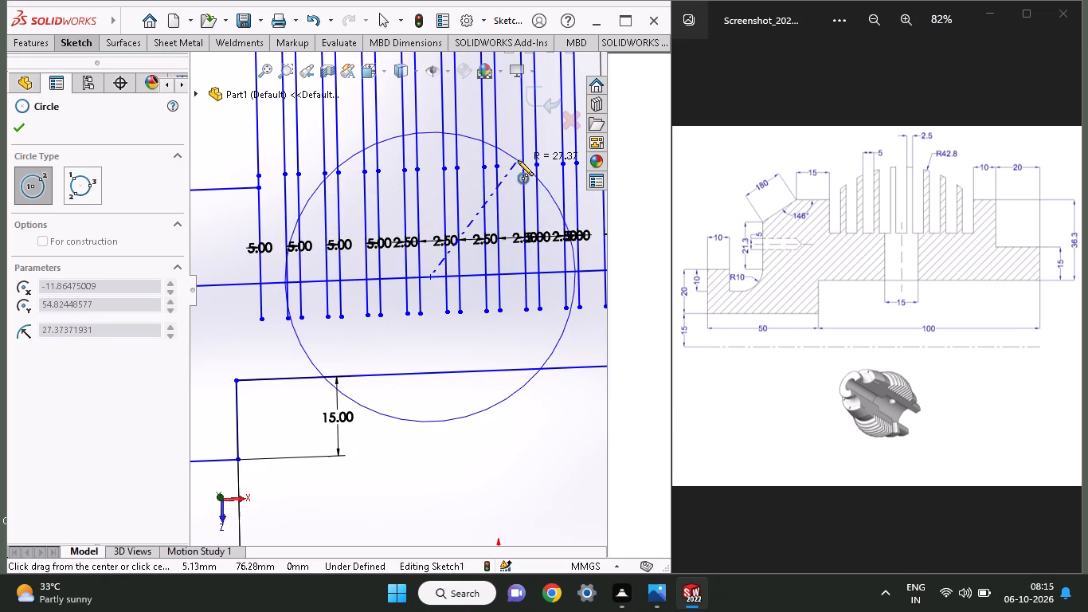
{"action": "left_click", "coordinate": [505, 143]}
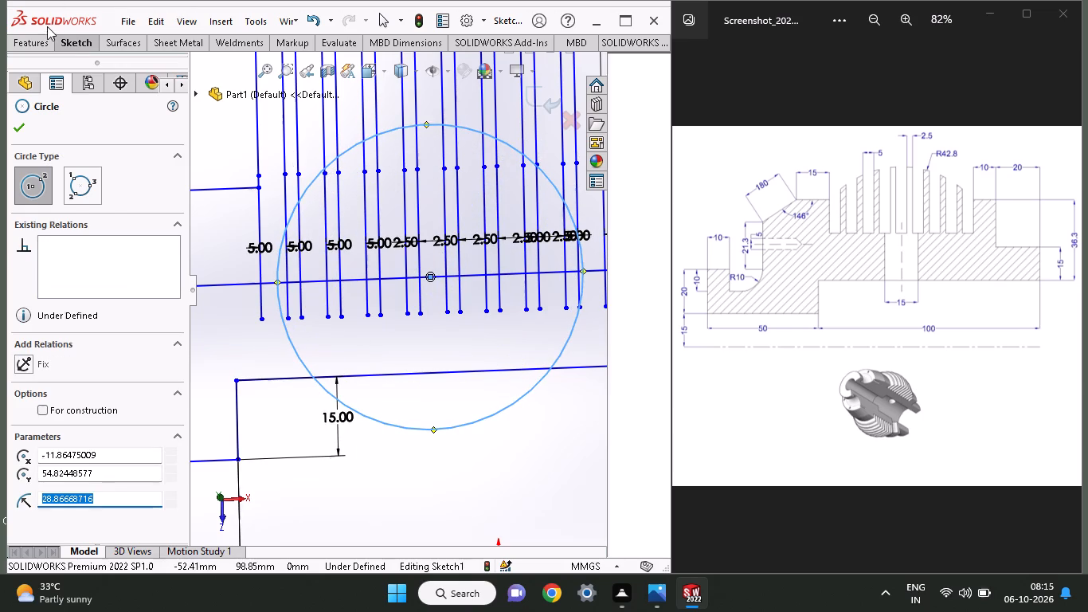
Dimension the circle's diameter, setting it to 42.8+42.8 mm (85.6 mm).
{"action": "left_click", "coordinate": [74, 41]}
{"action": "left_click", "coordinate": [75, 68]}
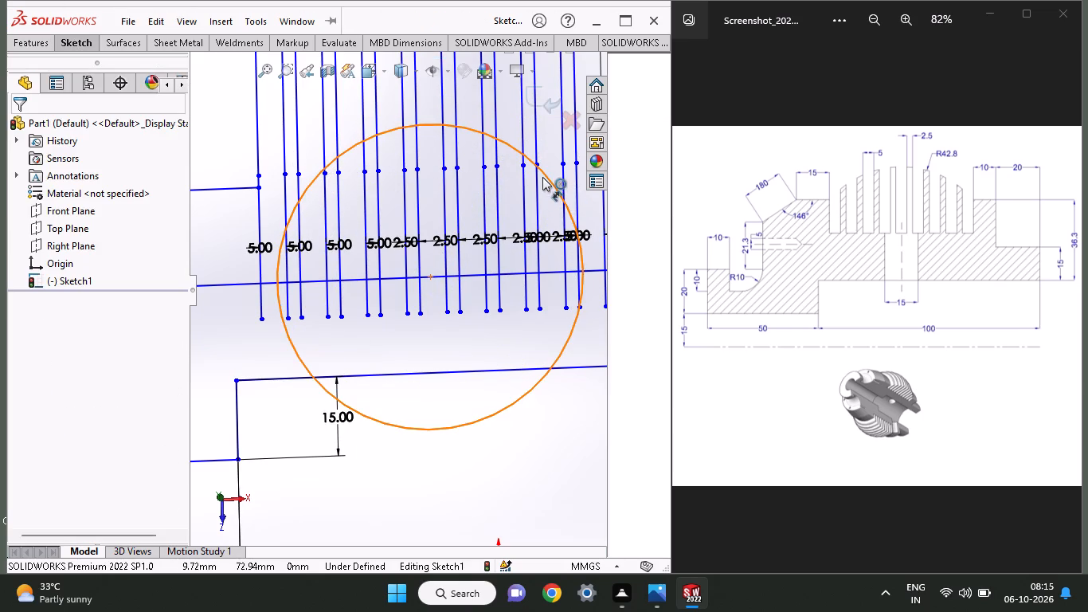
{"action": "left_click", "coordinate": [546, 176]}
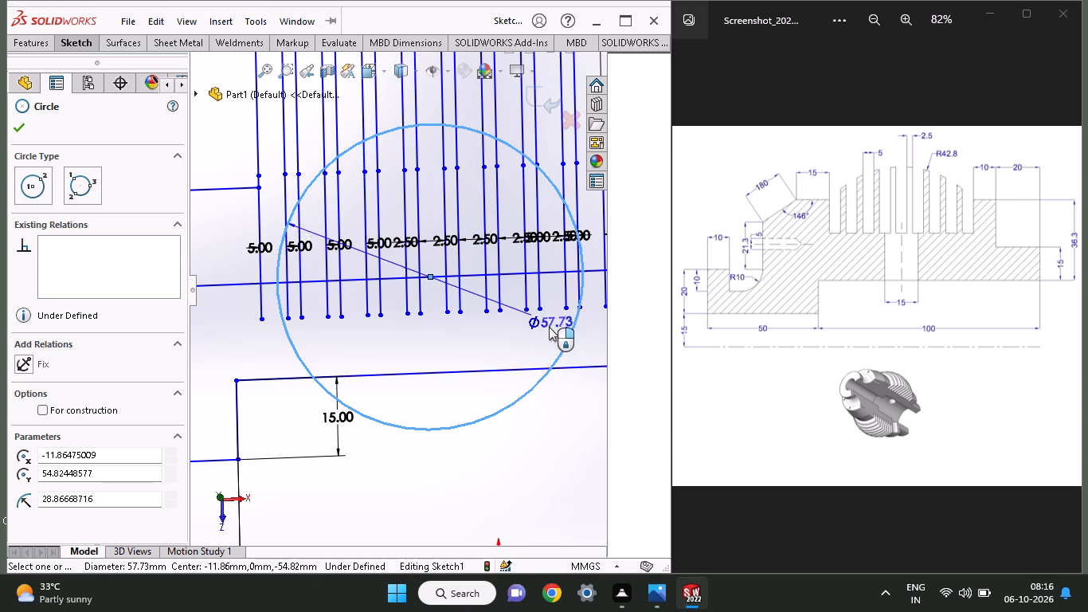
{"action": "left_click", "coordinate": [548, 328]}
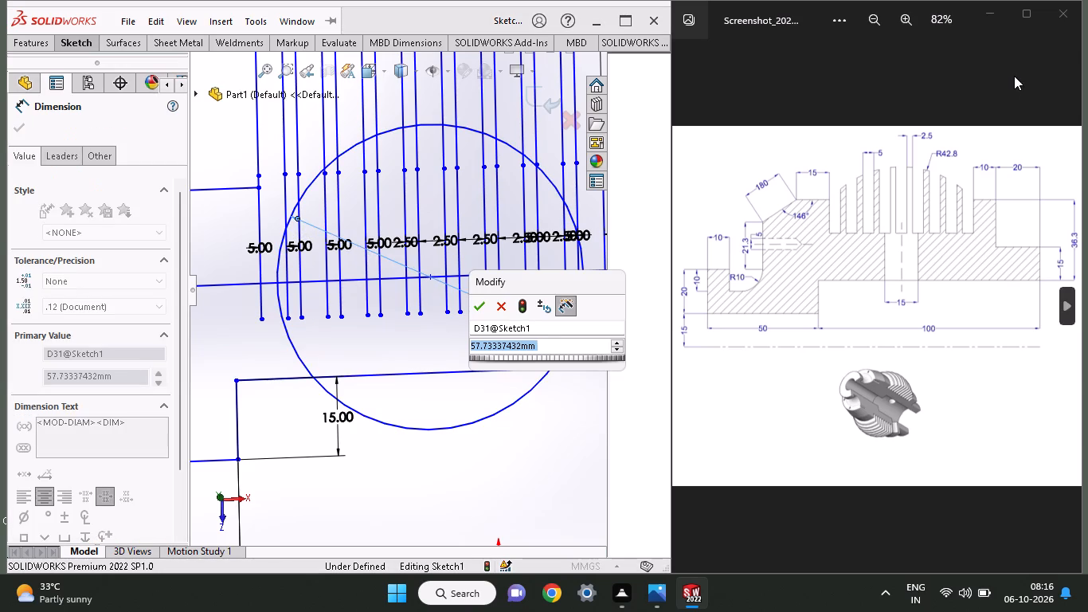
{"action": "type", "text": "42.8"}
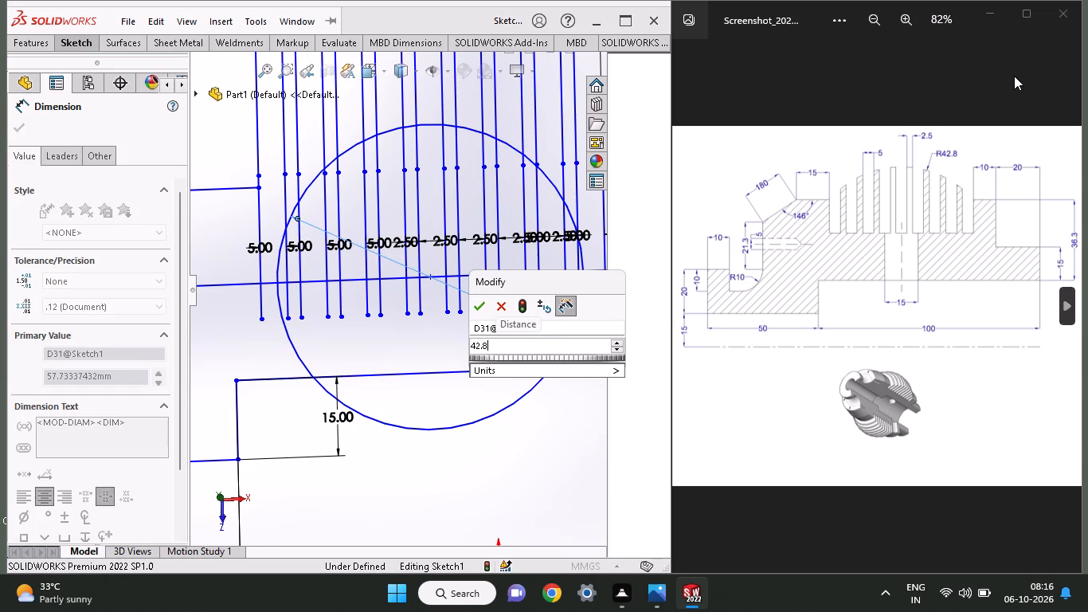
{"action": "key", "text": "shift+plus"}
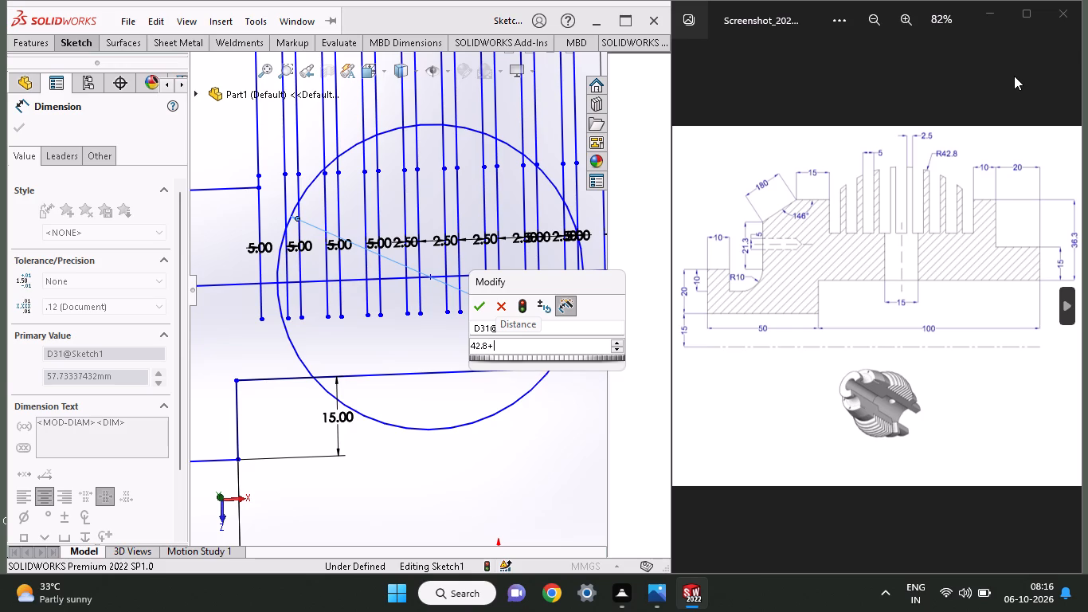
{"action": "type", "text": "42.8"}
{"action": "key", "text": "Return"}
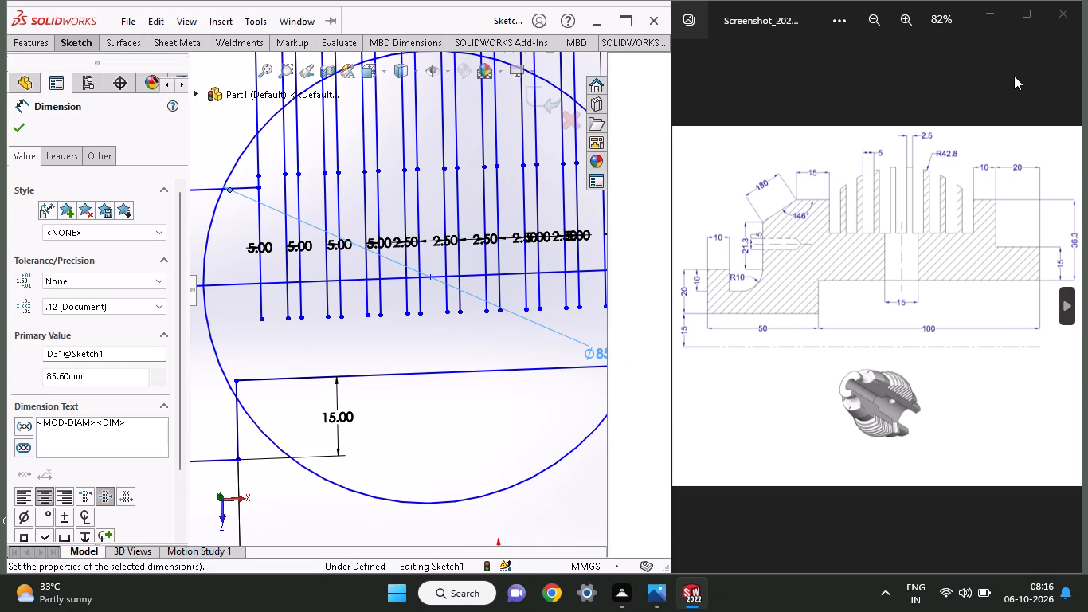
Trim away the lower part of the 85.6 mm circle and the long horizontal line's end beyond its shoulder side.
{"action": "scroll", "coordinate": [1014, 76], "scroll_direction": "up", "scroll_amount": 1, "text": "ctrl"}
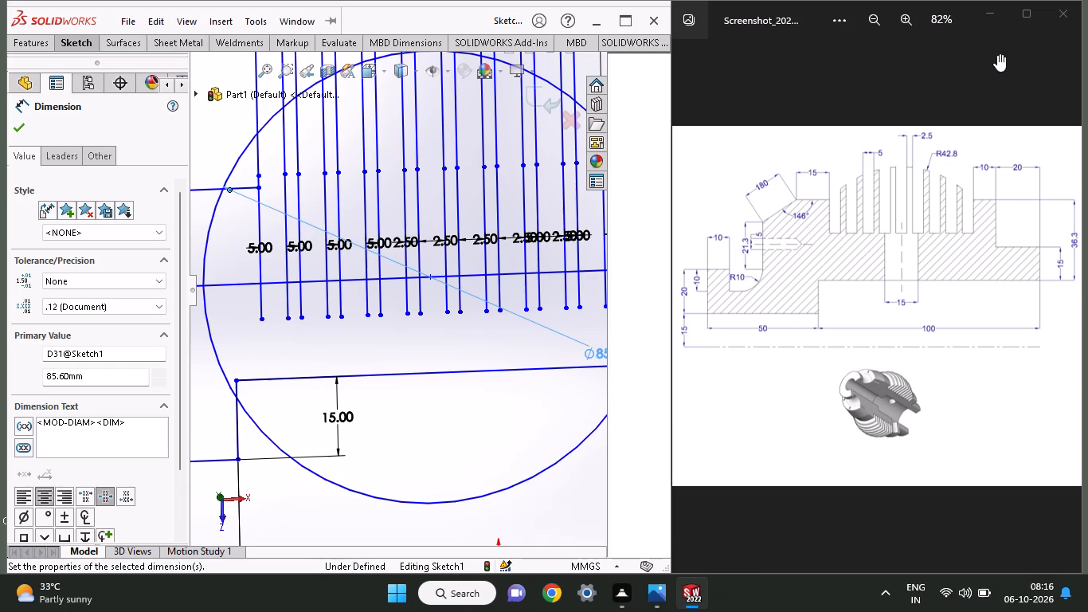
{"action": "scroll", "coordinate": [386, 260], "scroll_direction": "up", "scroll_amount": 1, "text": "ctrl"}
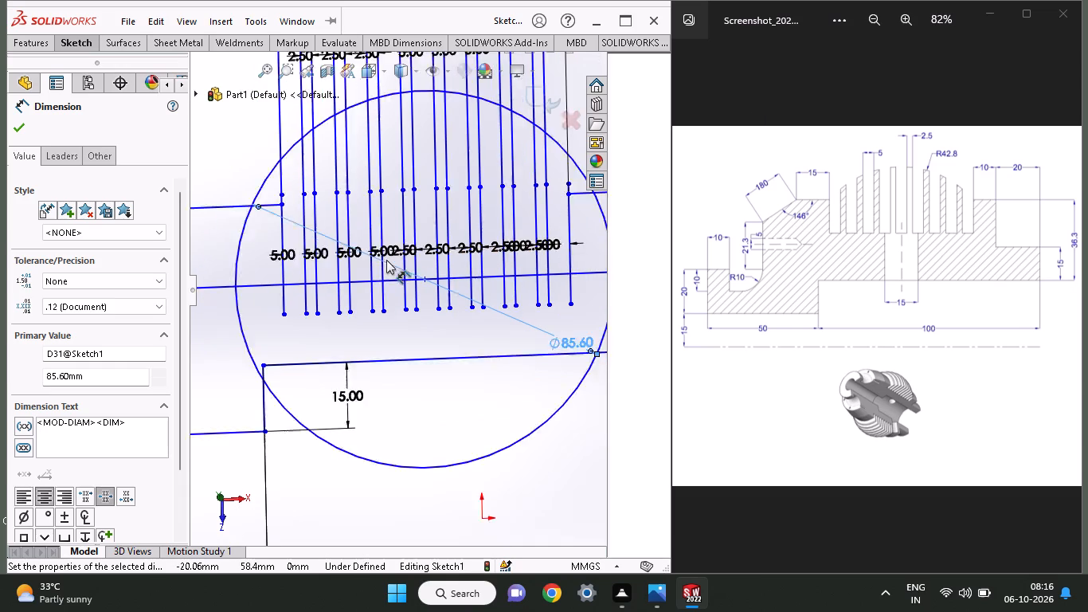
{"action": "scroll", "coordinate": [386, 260], "scroll_direction": "up", "scroll_amount": 2, "text": "ctrl"}
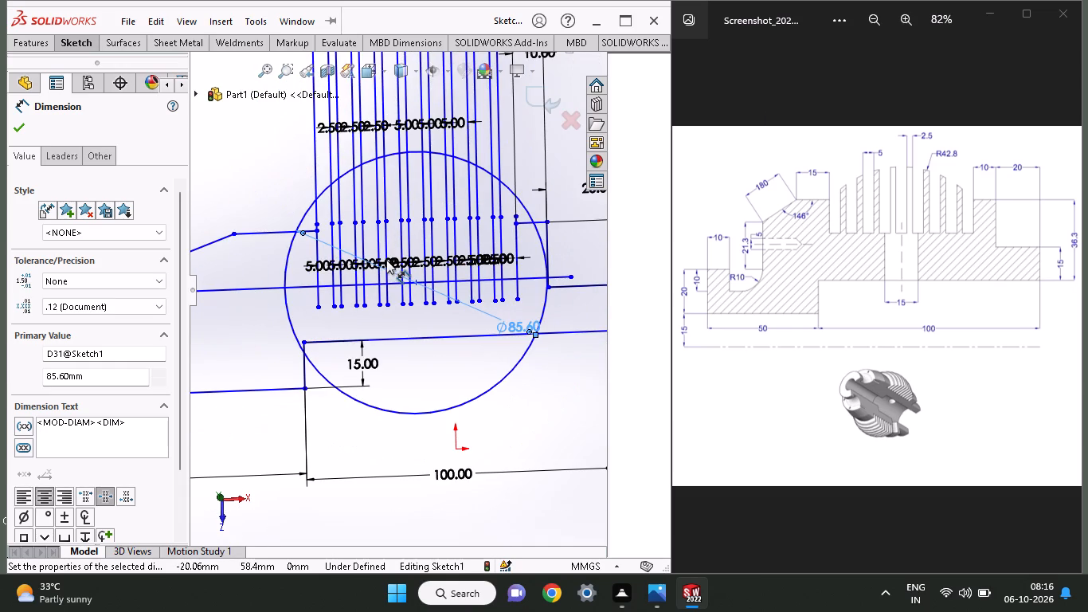
{"action": "scroll", "coordinate": [386, 260], "scroll_direction": "down", "scroll_amount": 1, "text": "ctrl"}
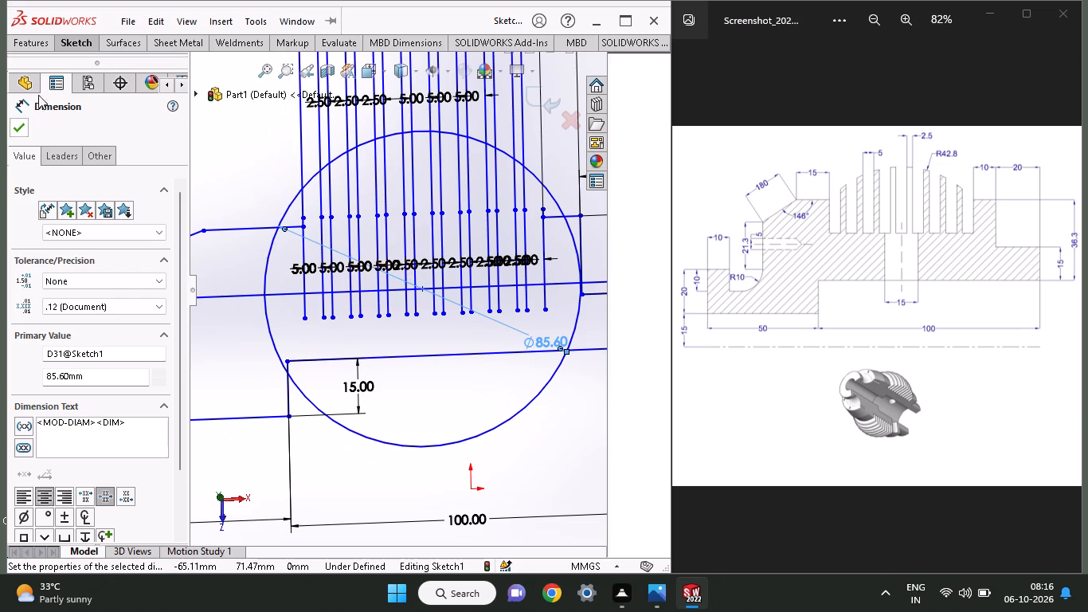
{"action": "left_click", "coordinate": [81, 41]}
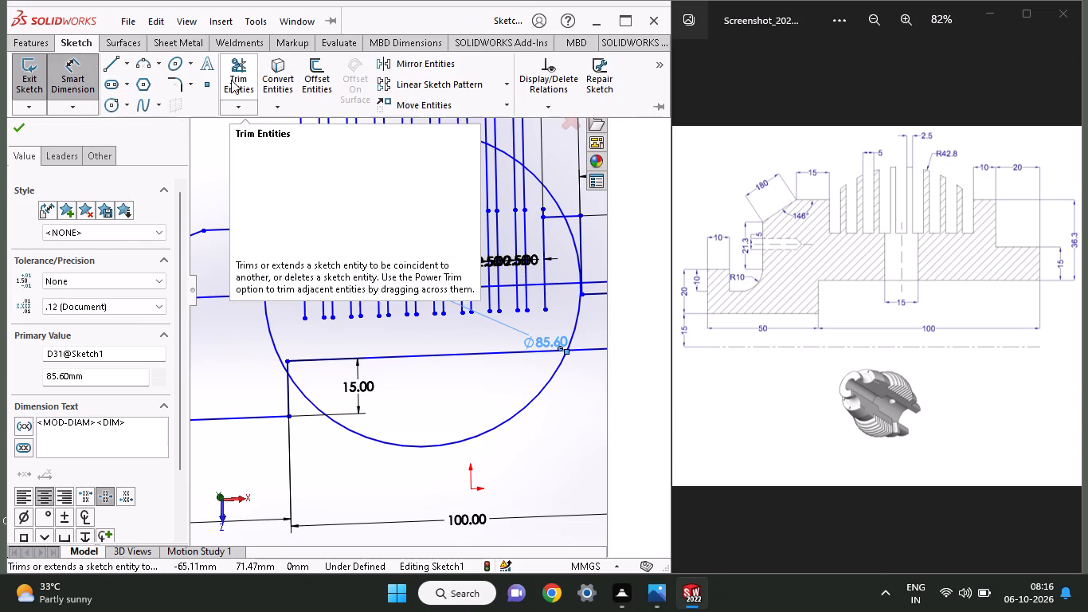
{"action": "left_click", "coordinate": [231, 80]}
{"action": "left_click_drag", "start_coordinate": [272, 269], "coordinate": [234, 304]}
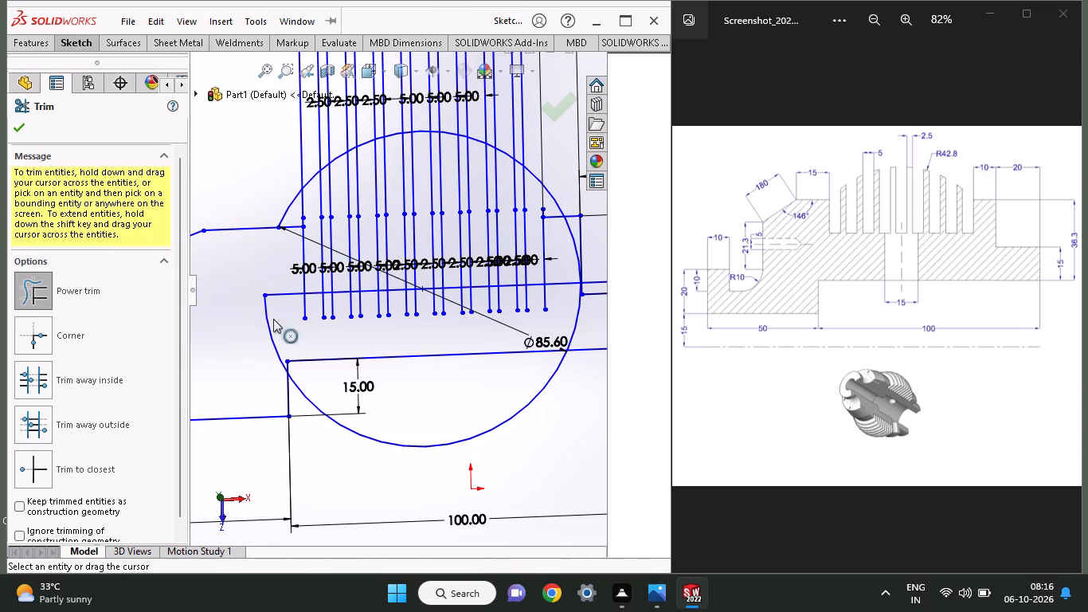
{"action": "left_click_drag", "start_coordinate": [277, 316], "coordinate": [233, 363]}
{"action": "left_click_drag", "start_coordinate": [268, 309], "coordinate": [219, 351]}
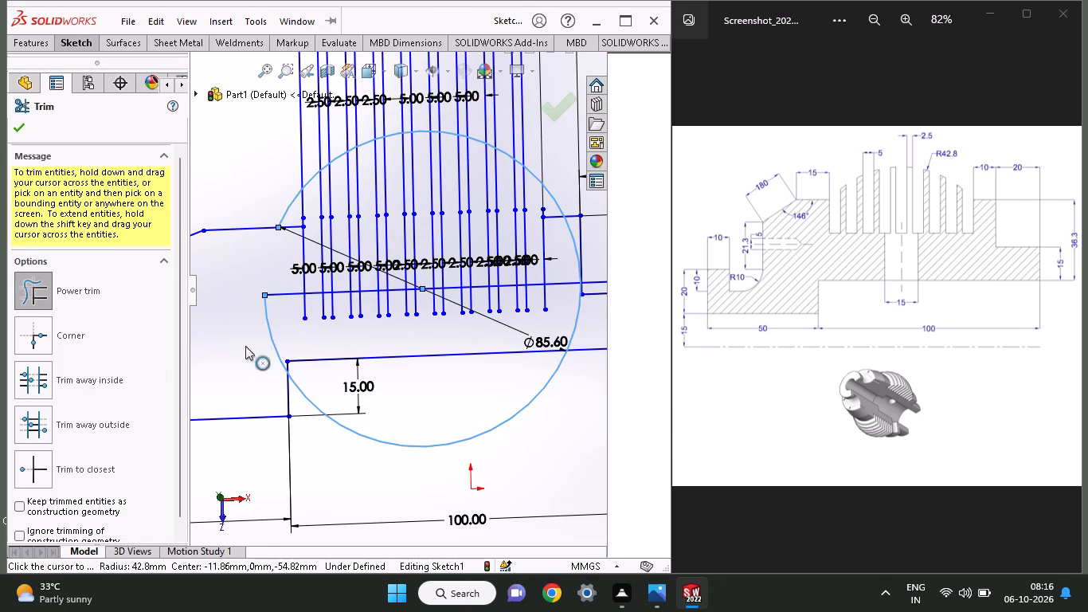
{"action": "left_click_drag", "start_coordinate": [277, 333], "coordinate": [206, 382]}
{"action": "left_click_drag", "start_coordinate": [319, 382], "coordinate": [314, 457]}
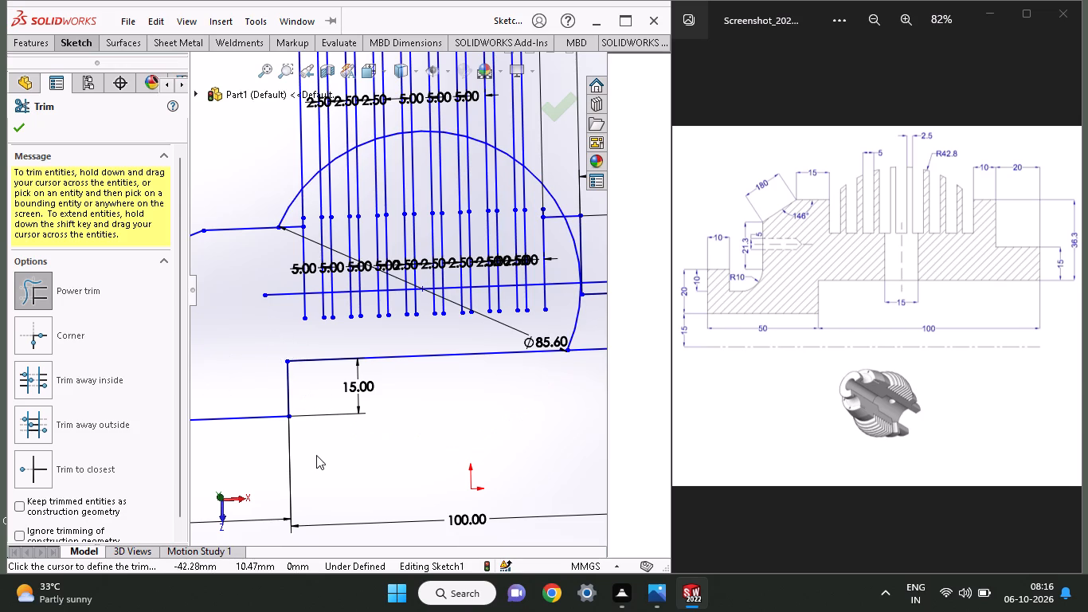
{"action": "left_click_drag", "start_coordinate": [568, 308], "coordinate": [585, 339]}
{"action": "left_click_drag", "start_coordinate": [585, 339], "coordinate": [583, 340]}
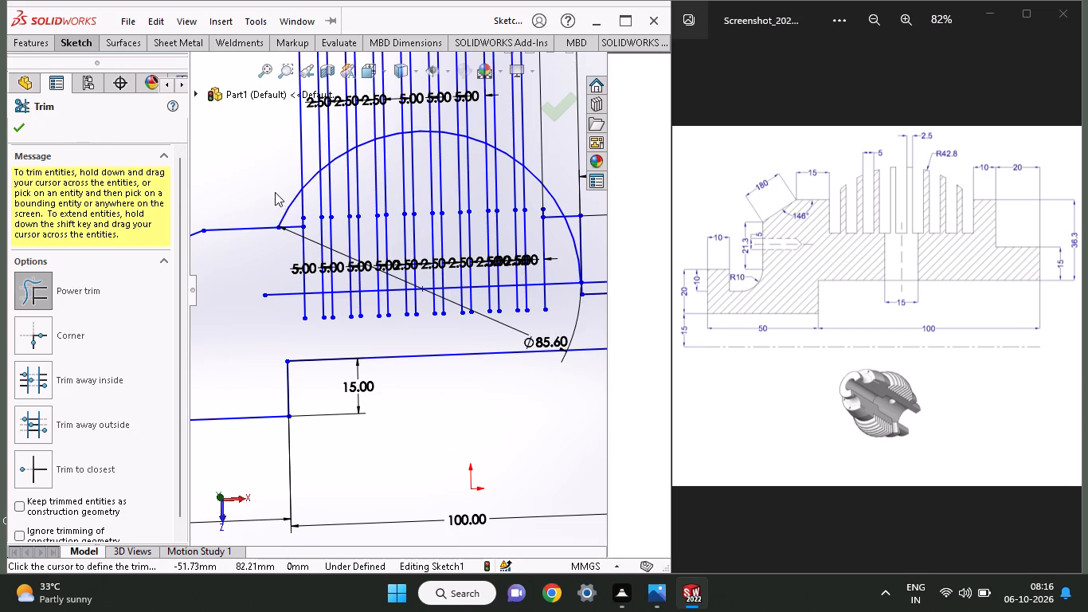
Trim the arc between neighbouring fins and beyond the outermost fins, leaving only the short arc cap on each fin.
{"action": "left_click_drag", "start_coordinate": [274, 187], "coordinate": [287, 214]}
{"action": "left_click_drag", "start_coordinate": [314, 158], "coordinate": [315, 175]}
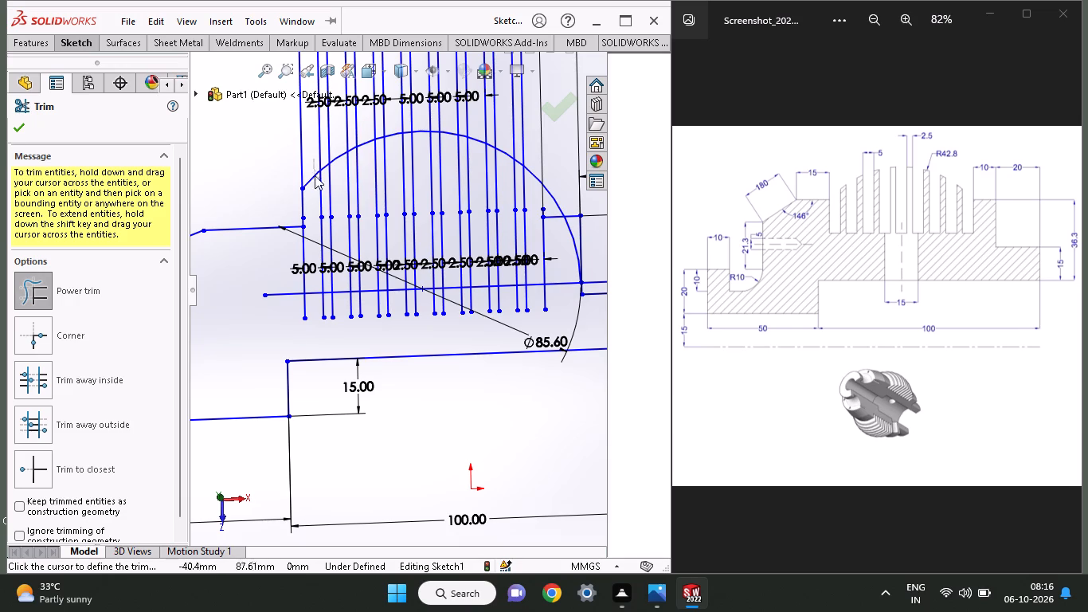
{"action": "left_click_drag", "start_coordinate": [315, 175], "coordinate": [312, 193]}
{"action": "left_click_drag", "start_coordinate": [339, 143], "coordinate": [343, 168]}
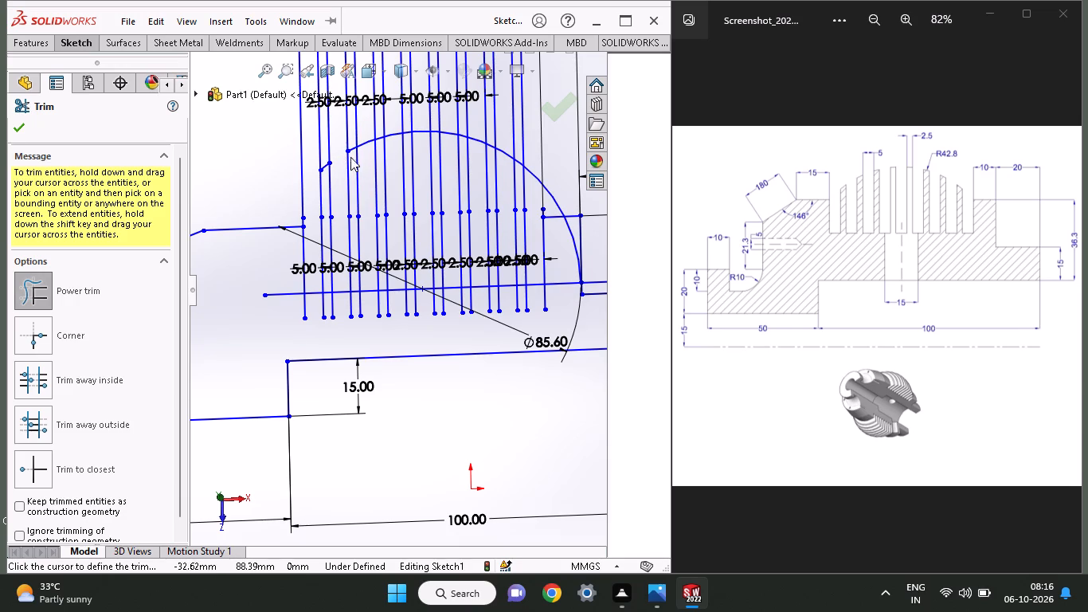
{"action": "left_click_drag", "start_coordinate": [366, 127], "coordinate": [367, 153]}
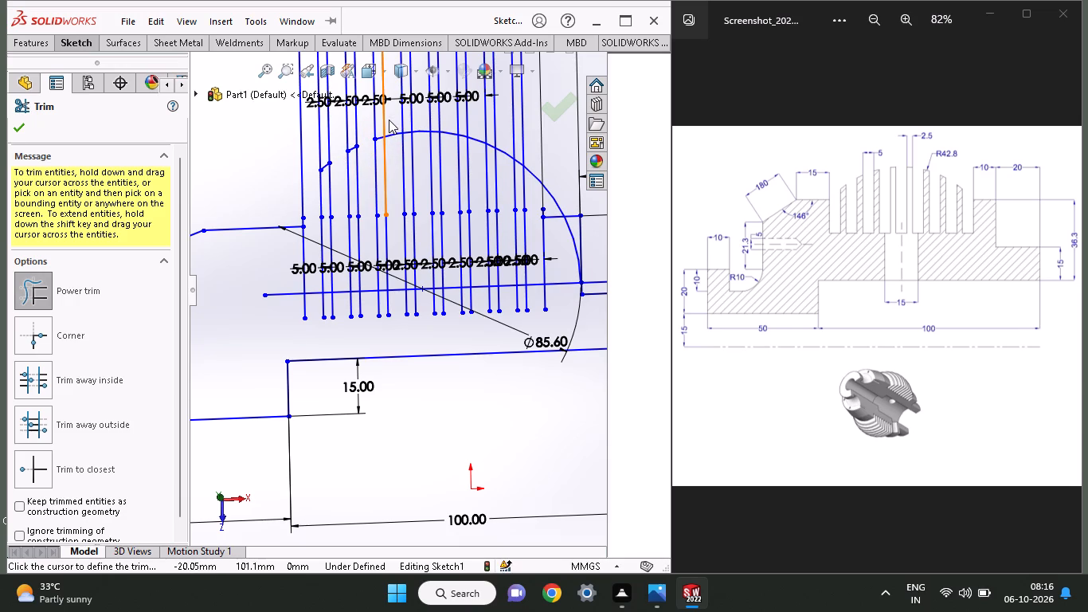
{"action": "left_click_drag", "start_coordinate": [393, 116], "coordinate": [390, 150]}
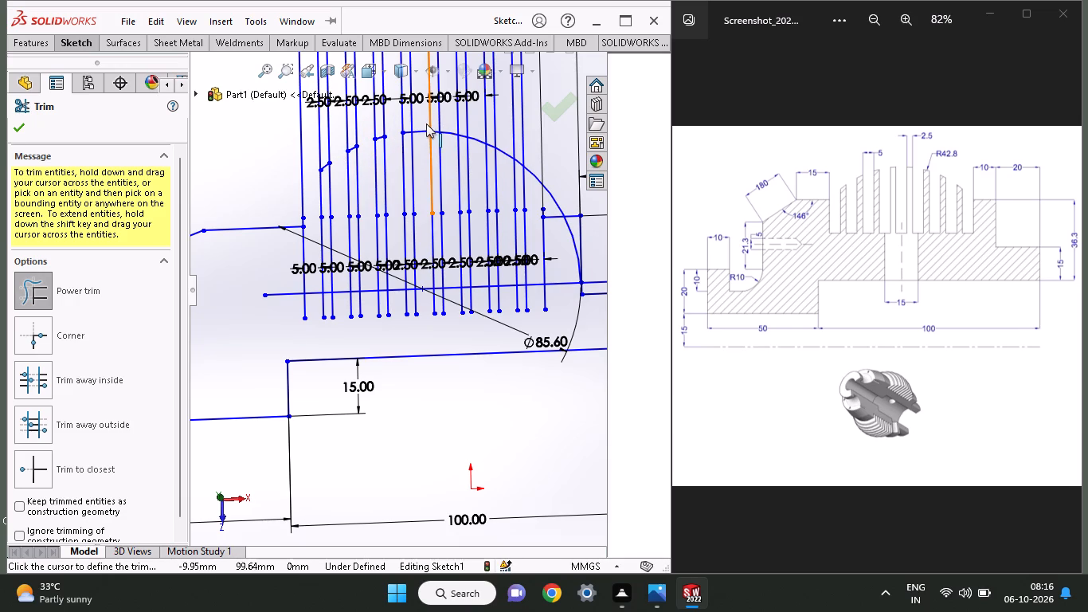
{"action": "left_click_drag", "start_coordinate": [426, 124], "coordinate": [426, 149]}
{"action": "left_click_drag", "start_coordinate": [421, 112], "coordinate": [421, 137]}
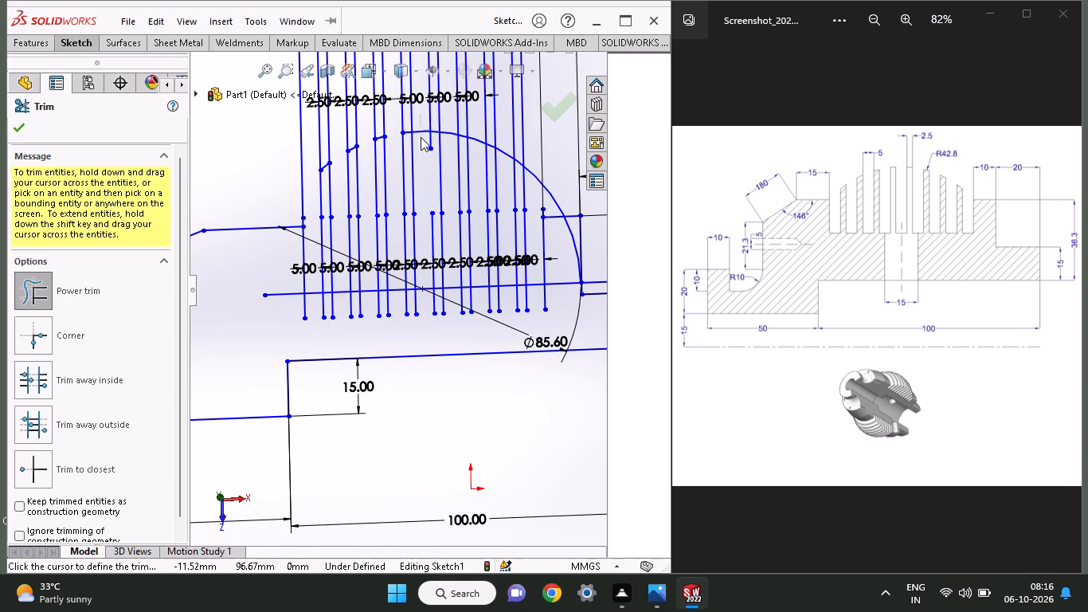
{"action": "left_click_drag", "start_coordinate": [421, 137], "coordinate": [417, 155]}
{"action": "left_click_drag", "start_coordinate": [450, 115], "coordinate": [452, 153]}
{"action": "left_click_drag", "start_coordinate": [478, 119], "coordinate": [479, 157]}
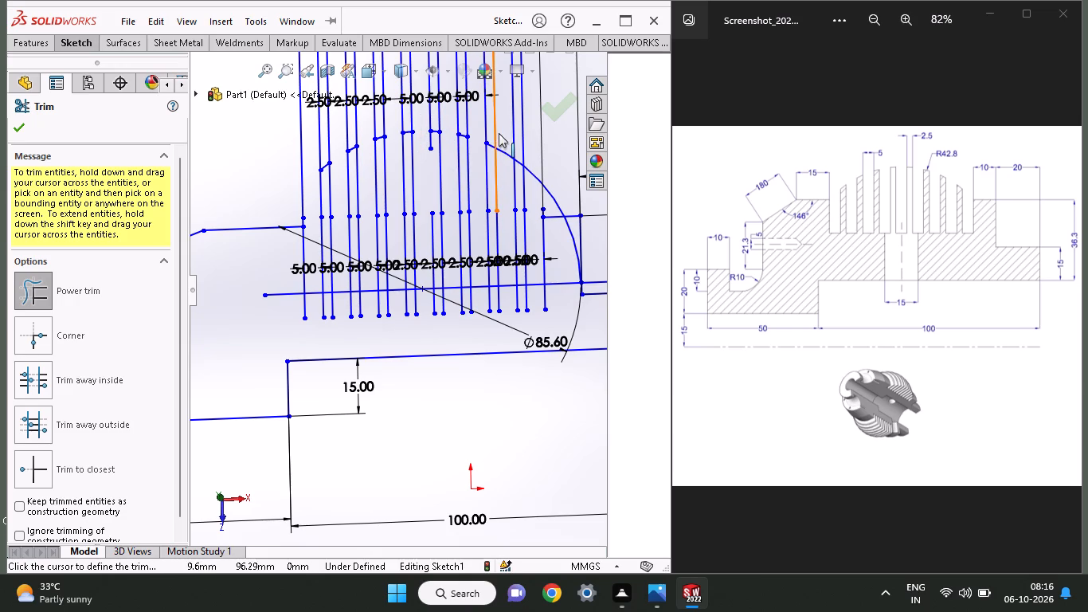
{"action": "left_click_drag", "start_coordinate": [503, 133], "coordinate": [503, 167]}
{"action": "left_click_drag", "start_coordinate": [530, 149], "coordinate": [526, 180]}
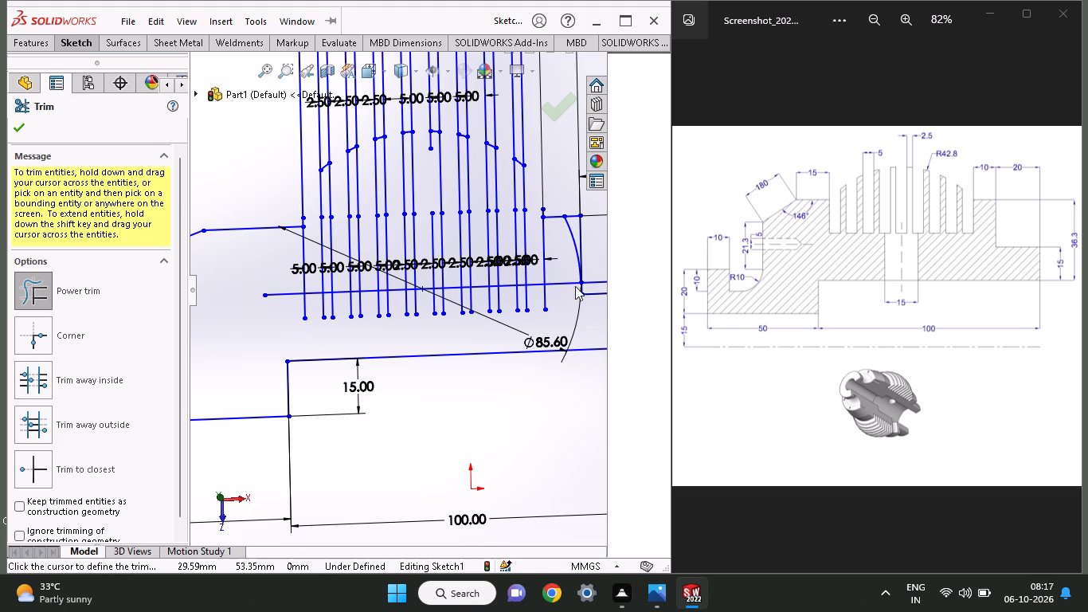
{"action": "left_click_drag", "start_coordinate": [565, 263], "coordinate": [571, 226]}
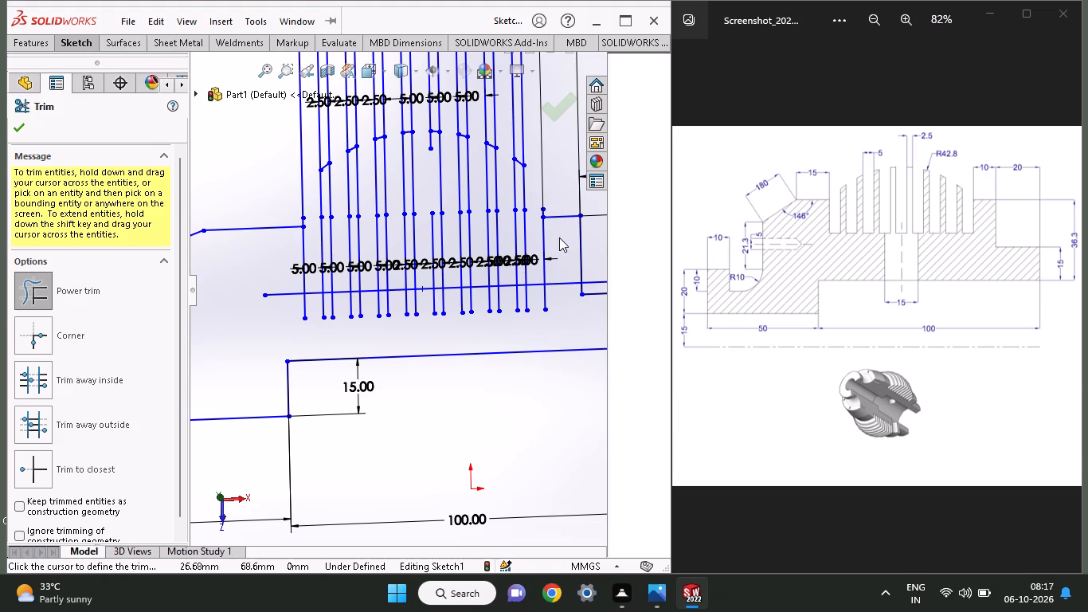
{"action": "left_click", "coordinate": [14, 127]}
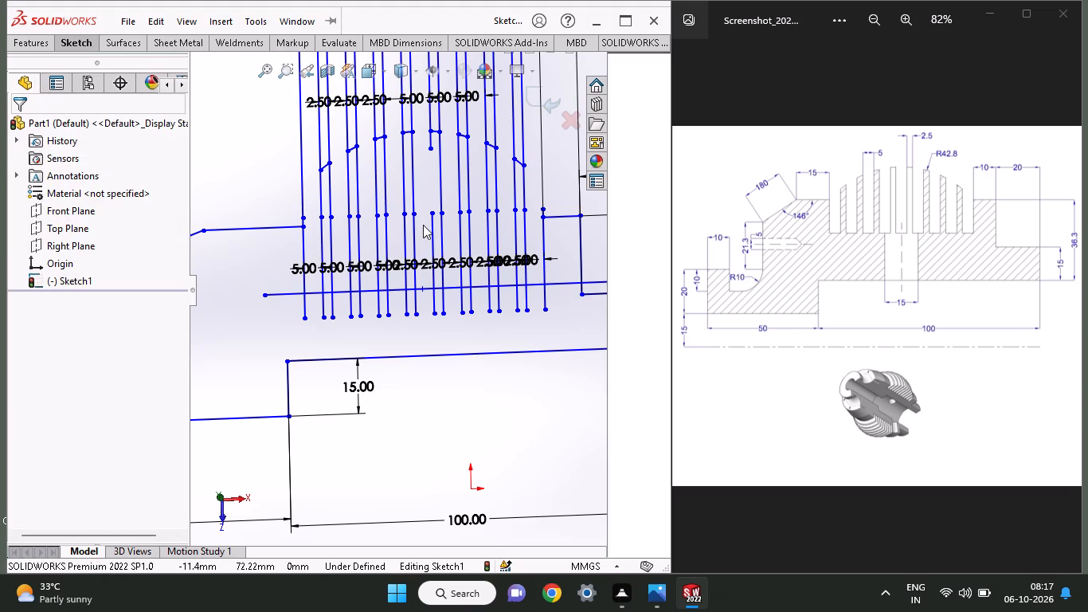
Trim away all the vertical fin lines that extend above the arc caps.
{"action": "scroll", "coordinate": [423, 225], "scroll_direction": "up", "scroll_amount": 3, "text": "ctrl"}
{"action": "scroll", "coordinate": [423, 225], "scroll_direction": "down", "scroll_amount": 1, "text": "ctrl"}
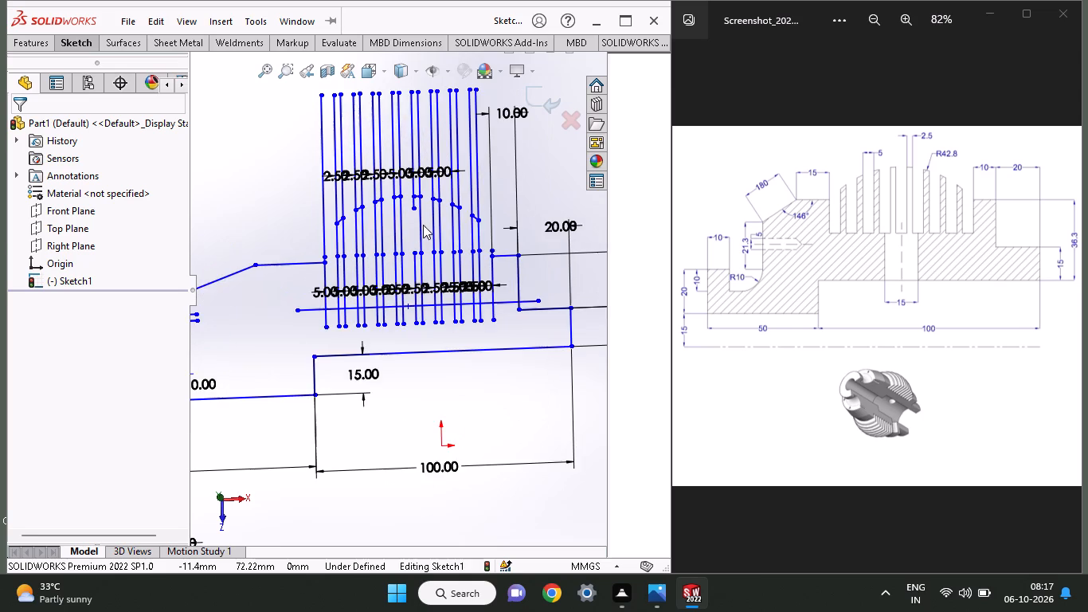
{"action": "scroll", "coordinate": [423, 225], "scroll_direction": "down", "scroll_amount": 1, "text": "ctrl"}
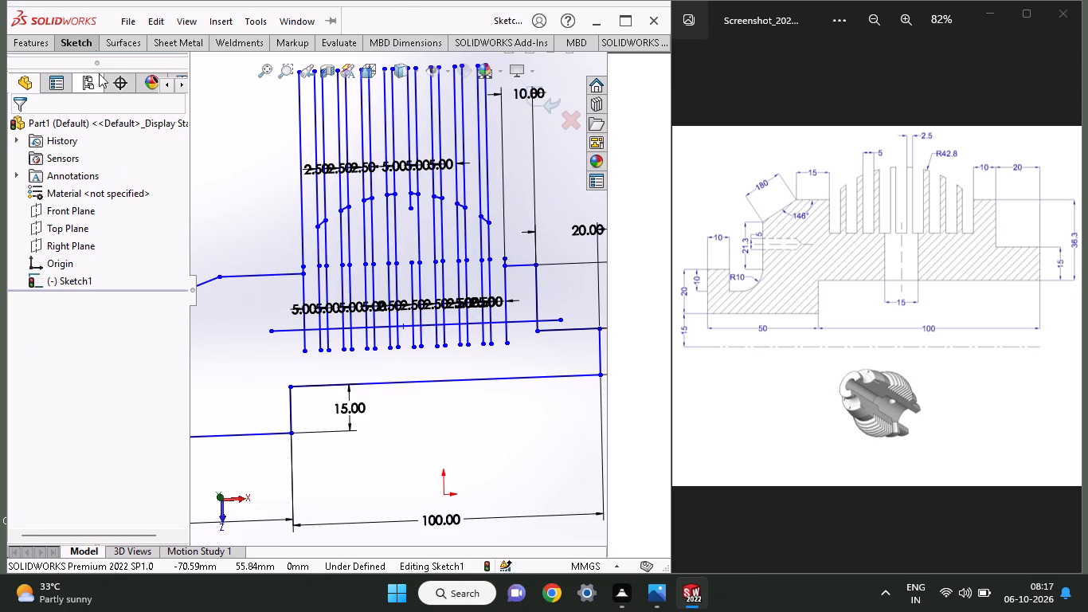
{"action": "left_click", "coordinate": [90, 49]}
{"action": "left_click", "coordinate": [233, 73]}
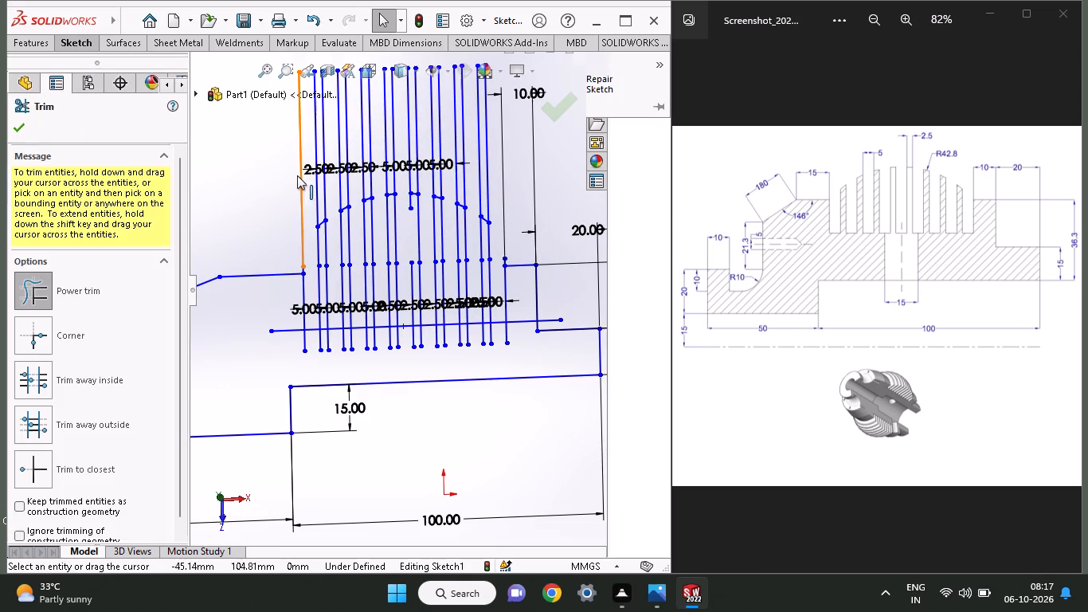
{"action": "left_click_drag", "start_coordinate": [284, 146], "coordinate": [529, 143]}
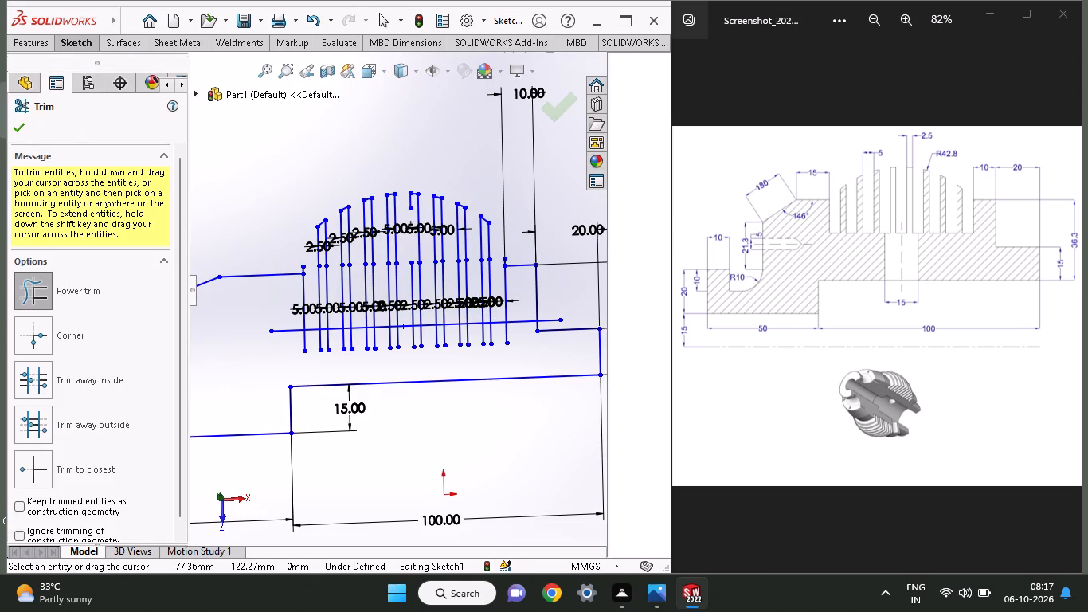
Draw a vertical line about 17.5 mm long to close the gap in the middle fin's left edge.
{"action": "left_click", "coordinate": [80, 45]}
{"action": "left_click", "coordinate": [114, 57]}
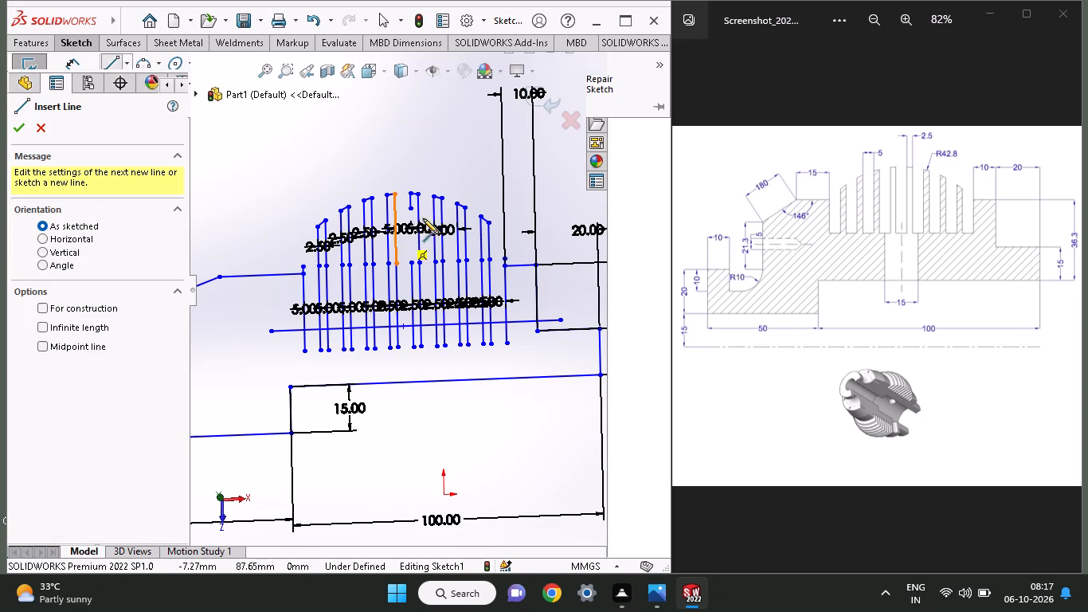
{"action": "left_click", "coordinate": [411, 211]}
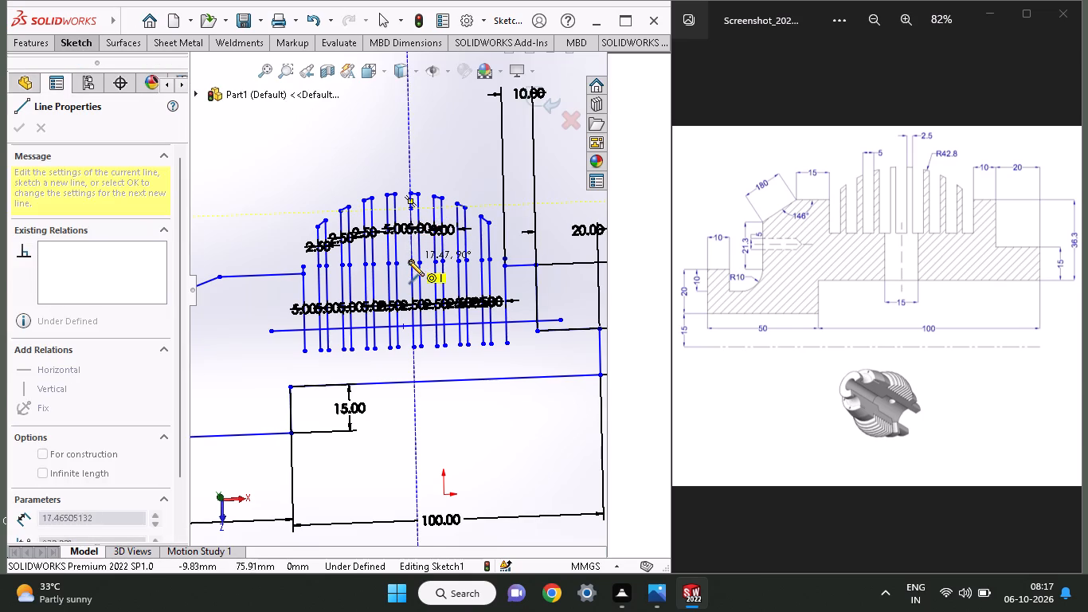
{"action": "left_click", "coordinate": [409, 261]}
{"action": "right_click", "coordinate": [372, 113]}
{"action": "left_click", "coordinate": [384, 131]}
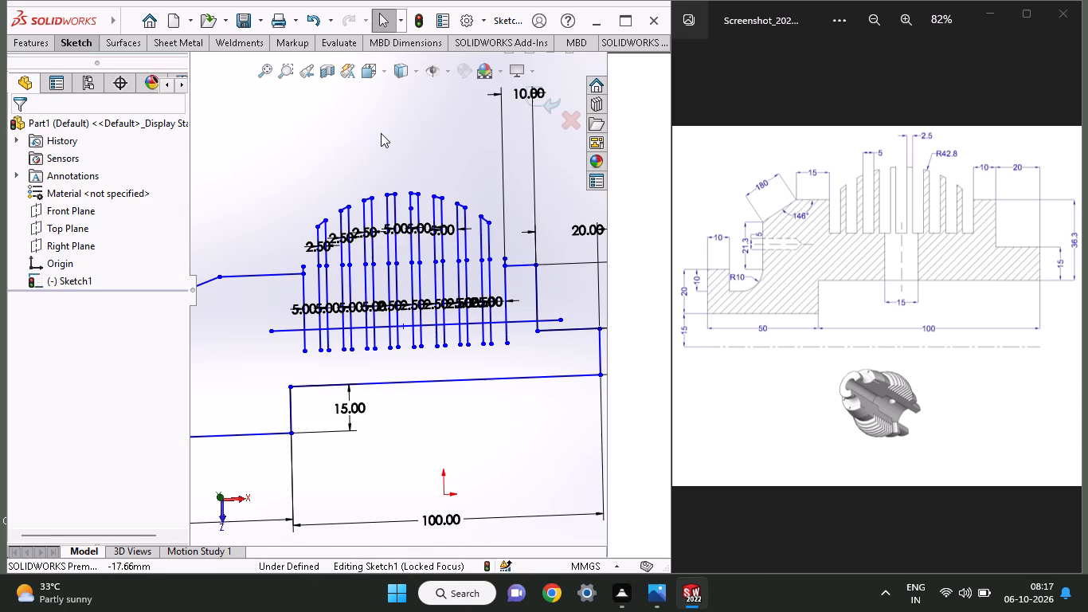
Trim the short vertical stubs projecting above the horizontal shoulder lines on both sides of the fins.
{"action": "scroll", "coordinate": [383, 341], "scroll_direction": "down", "scroll_amount": 1}
{"action": "scroll", "coordinate": [385, 341], "scroll_direction": "up", "scroll_amount": 1}
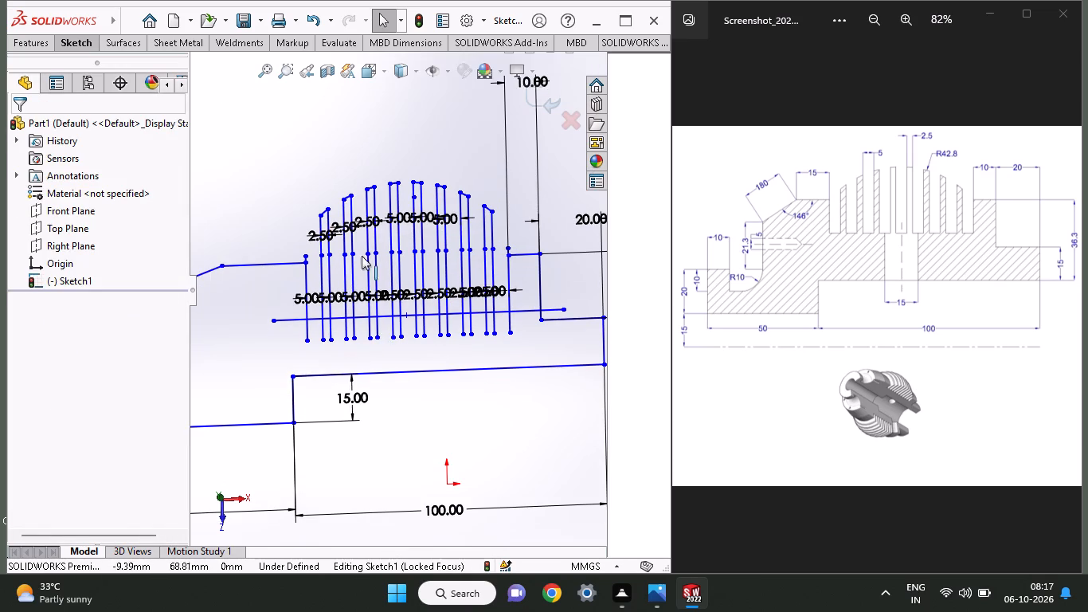
{"action": "left_click", "coordinate": [90, 40]}
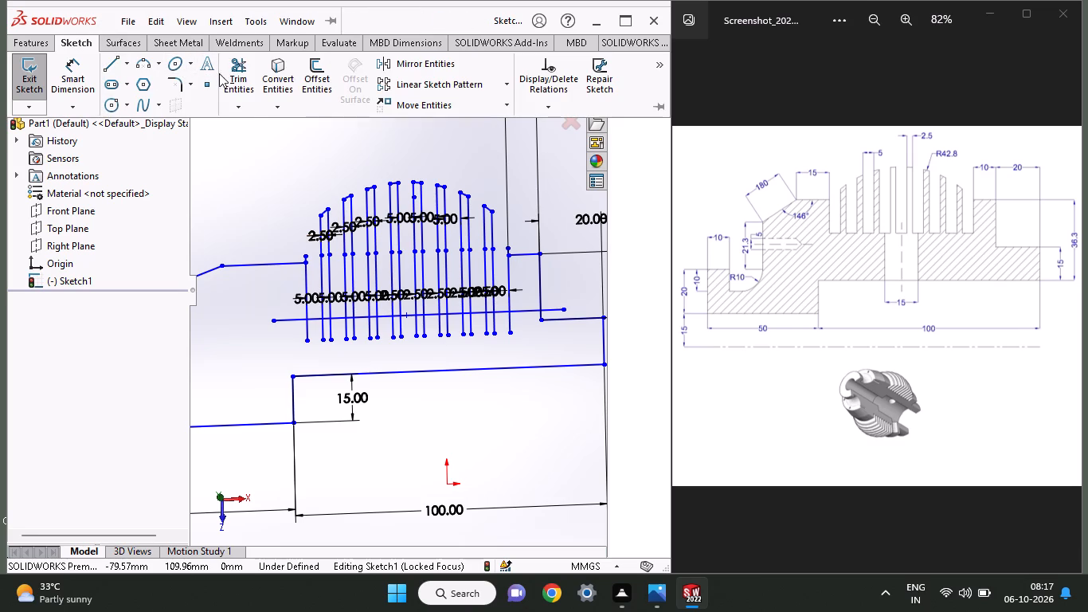
{"action": "left_click", "coordinate": [235, 73]}
{"action": "left_click_drag", "start_coordinate": [282, 245], "coordinate": [284, 246]}
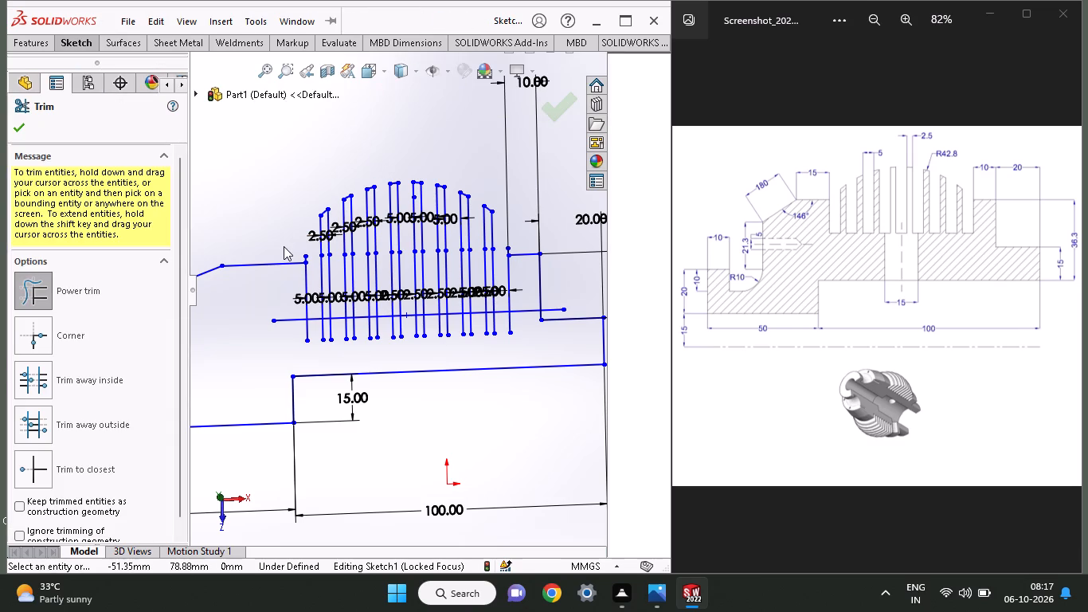
{"action": "left_click_drag", "start_coordinate": [284, 246], "coordinate": [308, 257]}
{"action": "left_click_drag", "start_coordinate": [288, 254], "coordinate": [307, 256]}
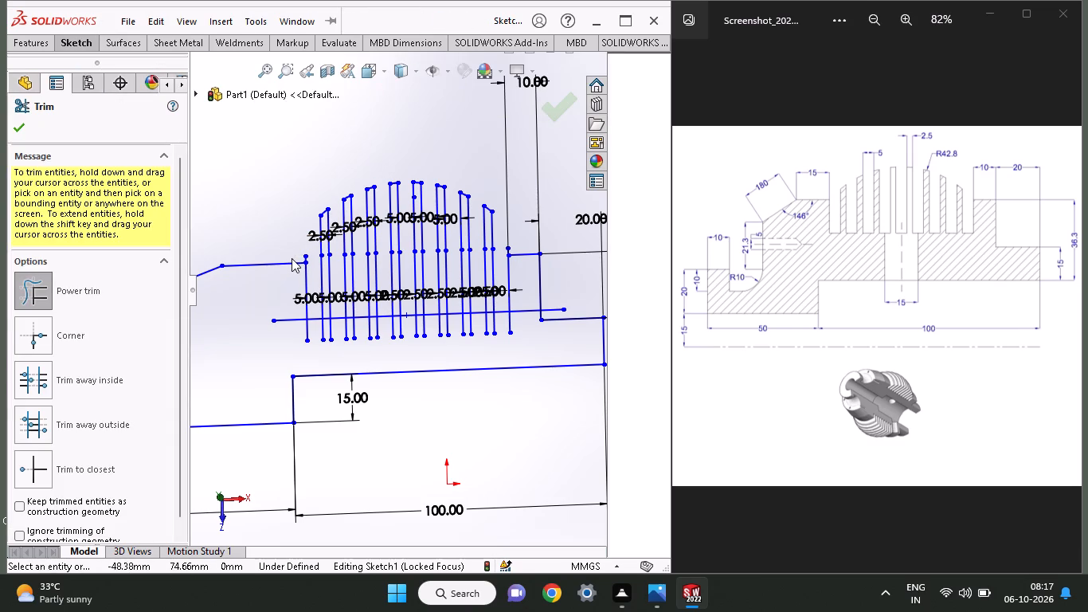
{"action": "left_click_drag", "start_coordinate": [291, 257], "coordinate": [310, 257]}
{"action": "left_click_drag", "start_coordinate": [524, 243], "coordinate": [504, 253]}
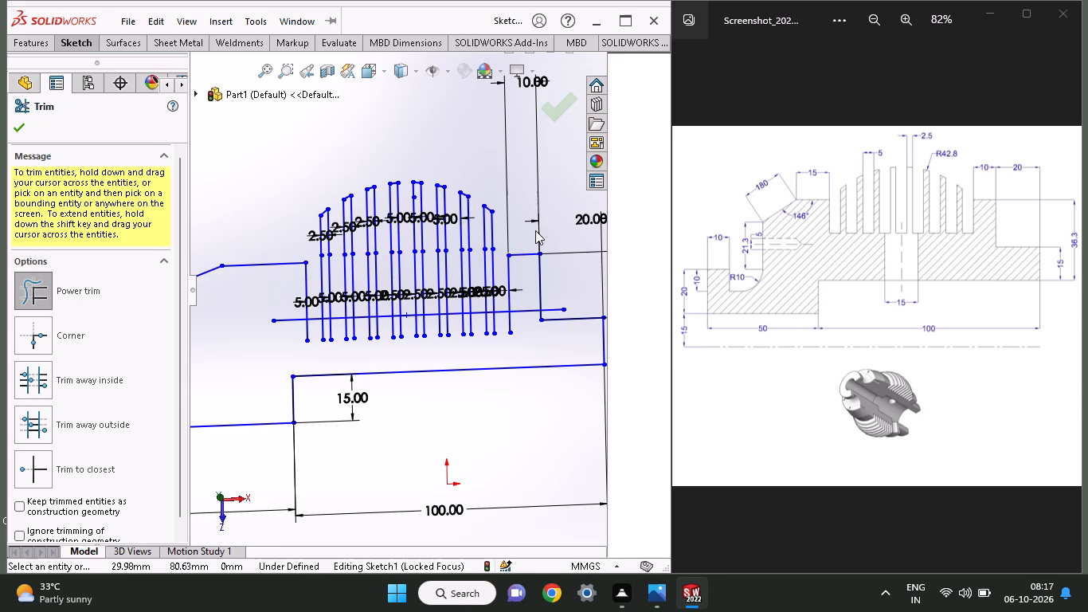
Trim all the vertical fin lines that extend below the horizontal base line of the fins.
{"action": "left_click_drag", "start_coordinate": [523, 328], "coordinate": [439, 331]}
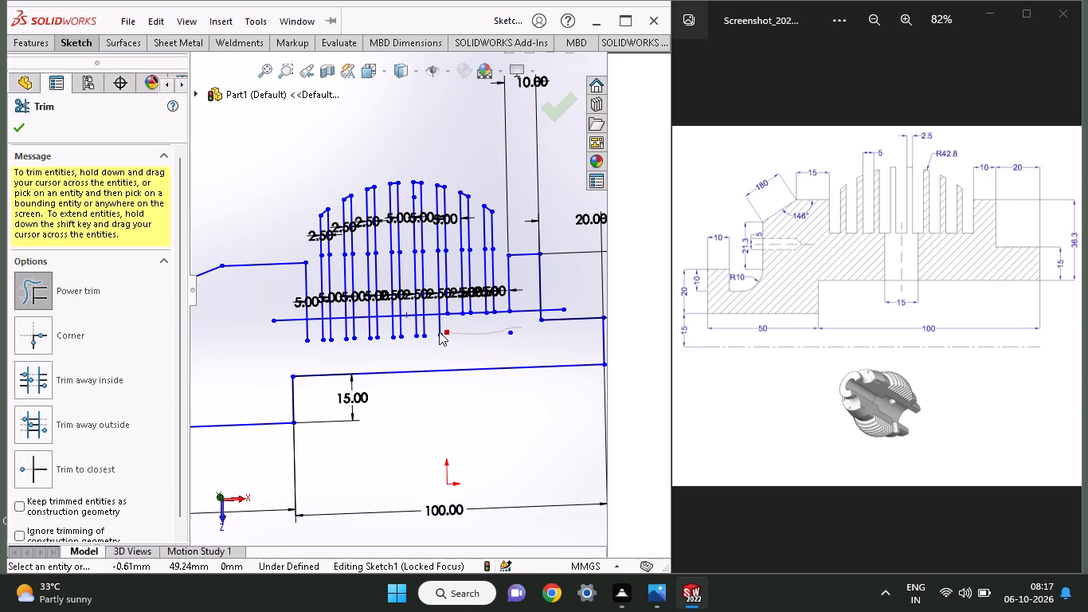
{"action": "left_click_drag", "start_coordinate": [439, 331], "coordinate": [240, 326]}
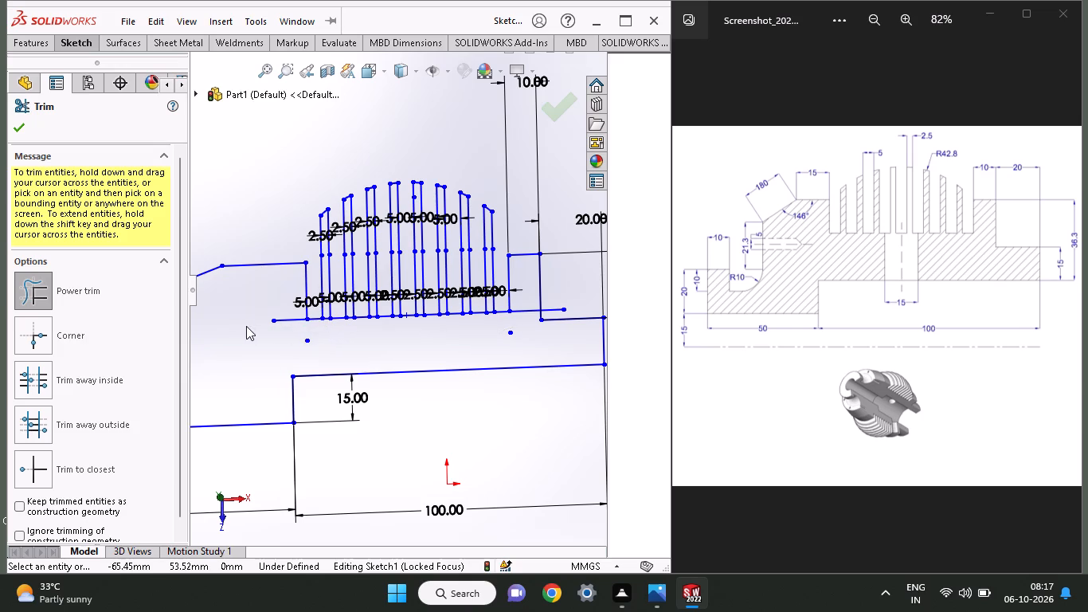
Trim the ends of the horizontal base line that overhang beyond the outermost slot walls on both sides.
{"action": "left_click_drag", "start_coordinate": [265, 295], "coordinate": [277, 334]}
{"action": "left_click_drag", "start_coordinate": [285, 286], "coordinate": [284, 323]}
{"action": "left_click_drag", "start_coordinate": [522, 292], "coordinate": [522, 328]}
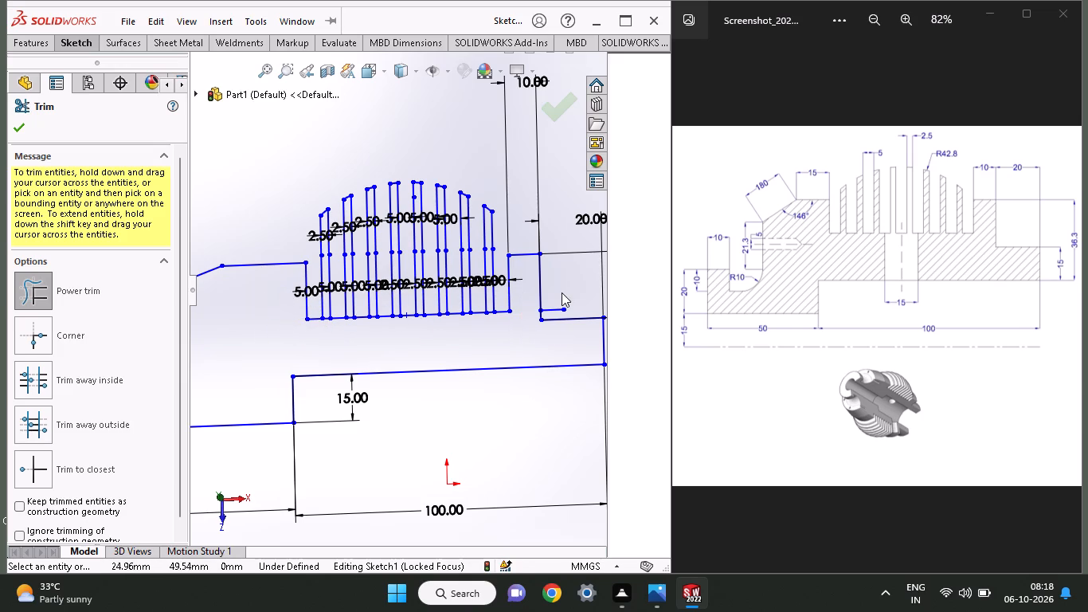
{"action": "left_click_drag", "start_coordinate": [560, 290], "coordinate": [558, 308]}
{"action": "left_click_drag", "start_coordinate": [556, 296], "coordinate": [555, 300]}
{"action": "left_click_drag", "start_coordinate": [555, 300], "coordinate": [554, 311]}
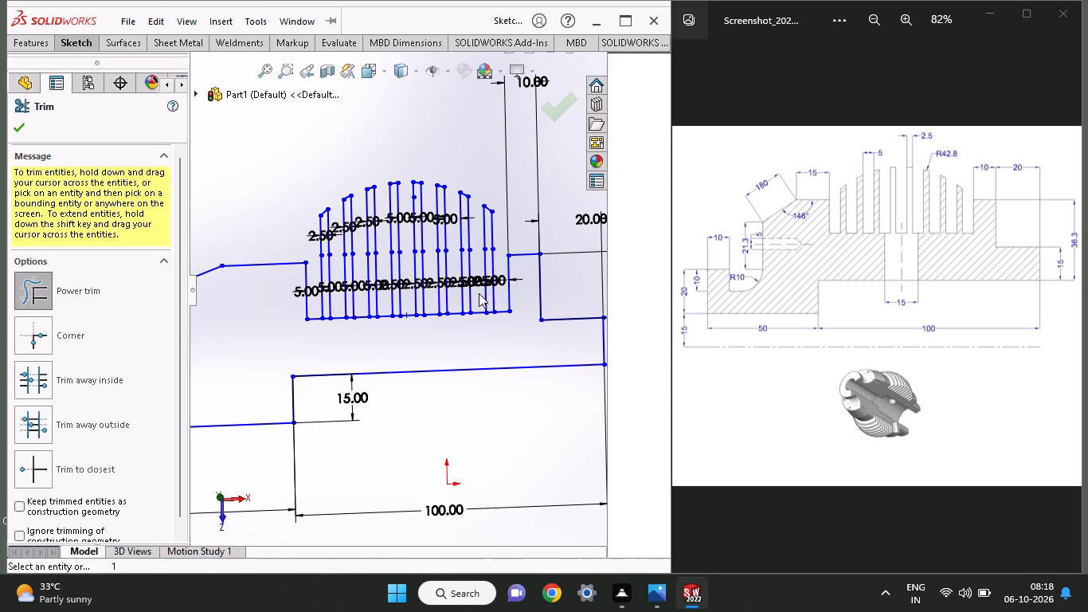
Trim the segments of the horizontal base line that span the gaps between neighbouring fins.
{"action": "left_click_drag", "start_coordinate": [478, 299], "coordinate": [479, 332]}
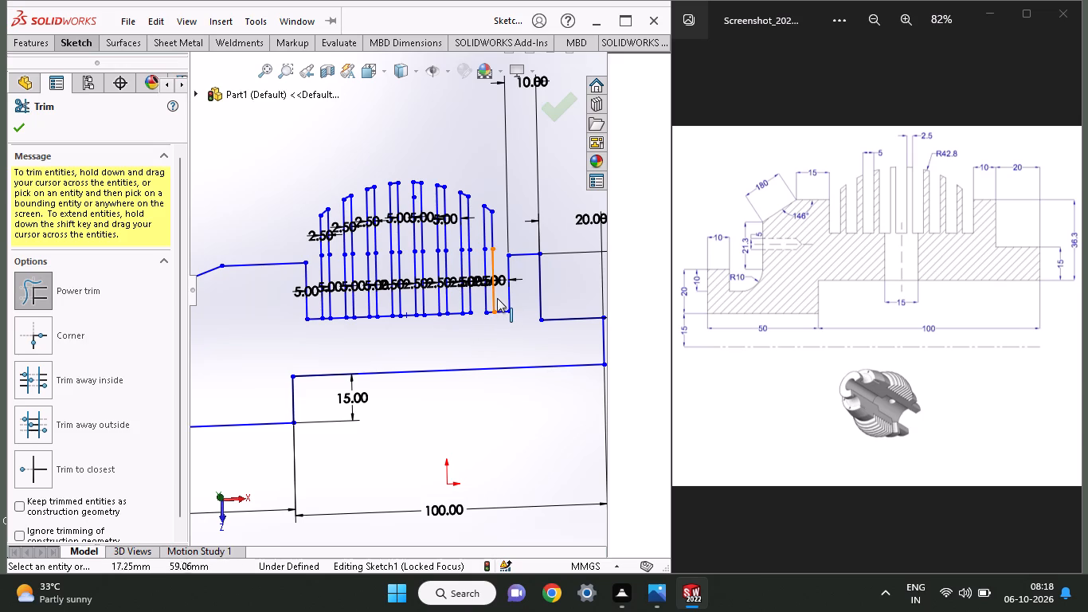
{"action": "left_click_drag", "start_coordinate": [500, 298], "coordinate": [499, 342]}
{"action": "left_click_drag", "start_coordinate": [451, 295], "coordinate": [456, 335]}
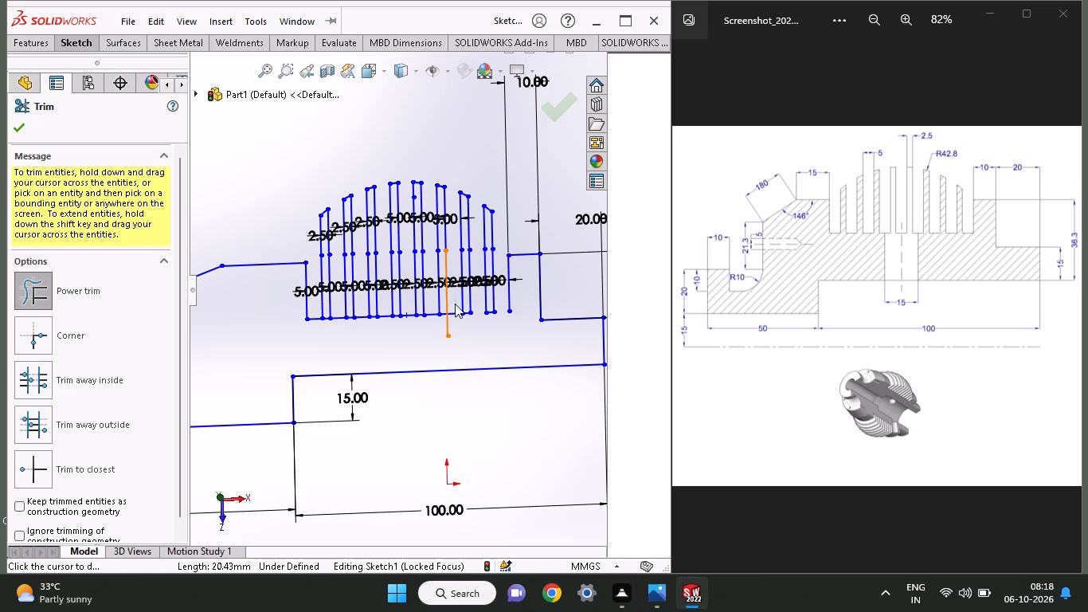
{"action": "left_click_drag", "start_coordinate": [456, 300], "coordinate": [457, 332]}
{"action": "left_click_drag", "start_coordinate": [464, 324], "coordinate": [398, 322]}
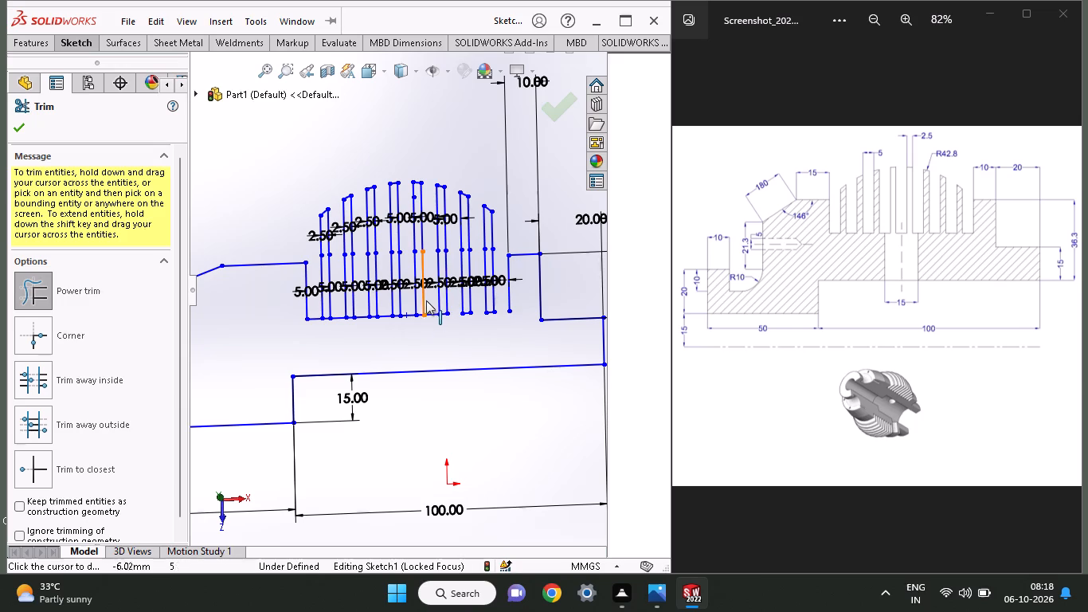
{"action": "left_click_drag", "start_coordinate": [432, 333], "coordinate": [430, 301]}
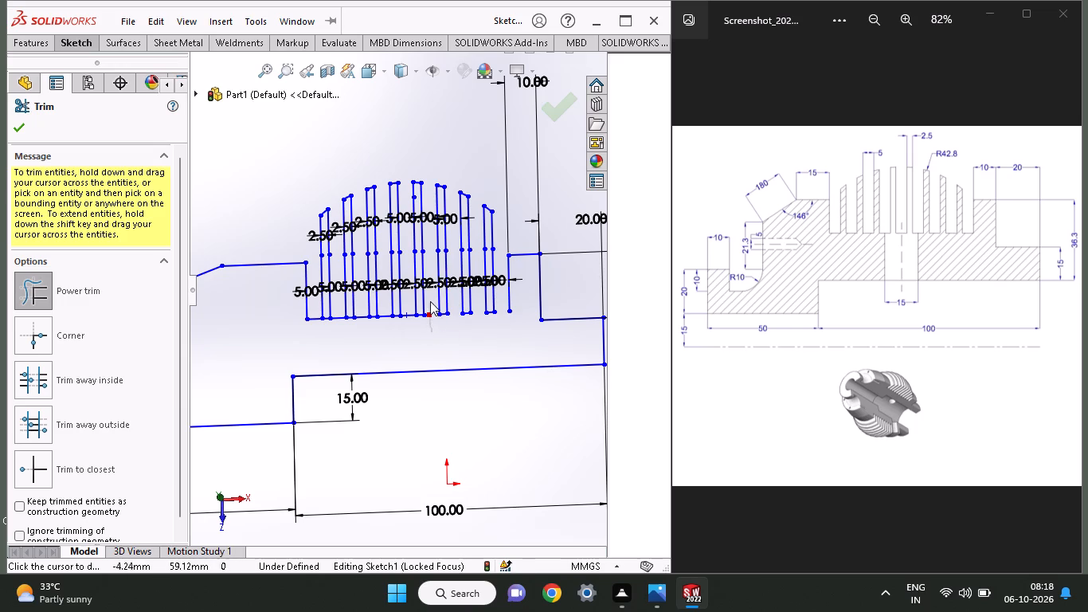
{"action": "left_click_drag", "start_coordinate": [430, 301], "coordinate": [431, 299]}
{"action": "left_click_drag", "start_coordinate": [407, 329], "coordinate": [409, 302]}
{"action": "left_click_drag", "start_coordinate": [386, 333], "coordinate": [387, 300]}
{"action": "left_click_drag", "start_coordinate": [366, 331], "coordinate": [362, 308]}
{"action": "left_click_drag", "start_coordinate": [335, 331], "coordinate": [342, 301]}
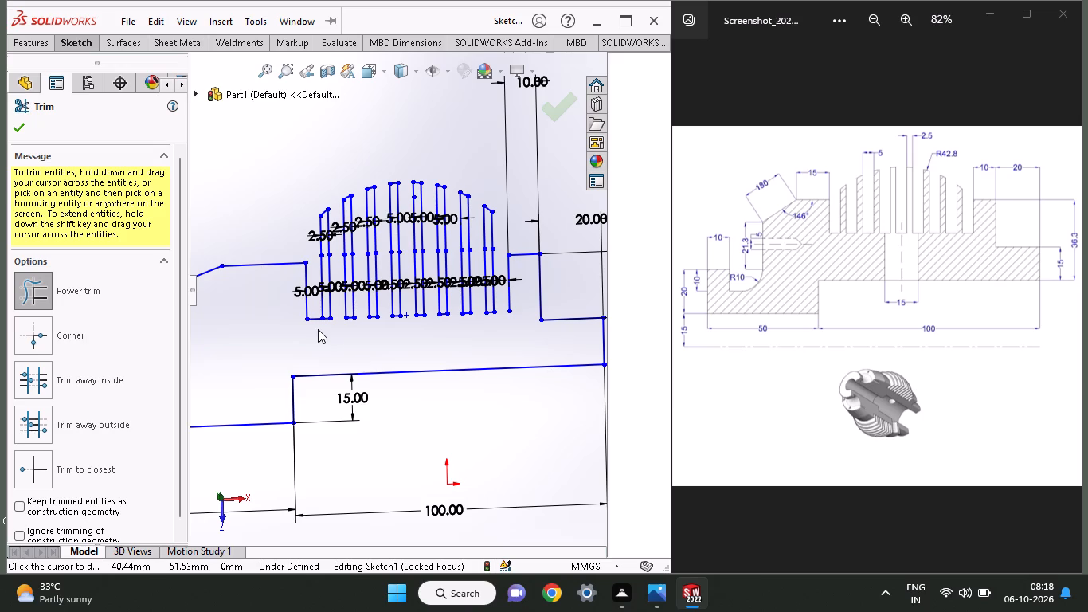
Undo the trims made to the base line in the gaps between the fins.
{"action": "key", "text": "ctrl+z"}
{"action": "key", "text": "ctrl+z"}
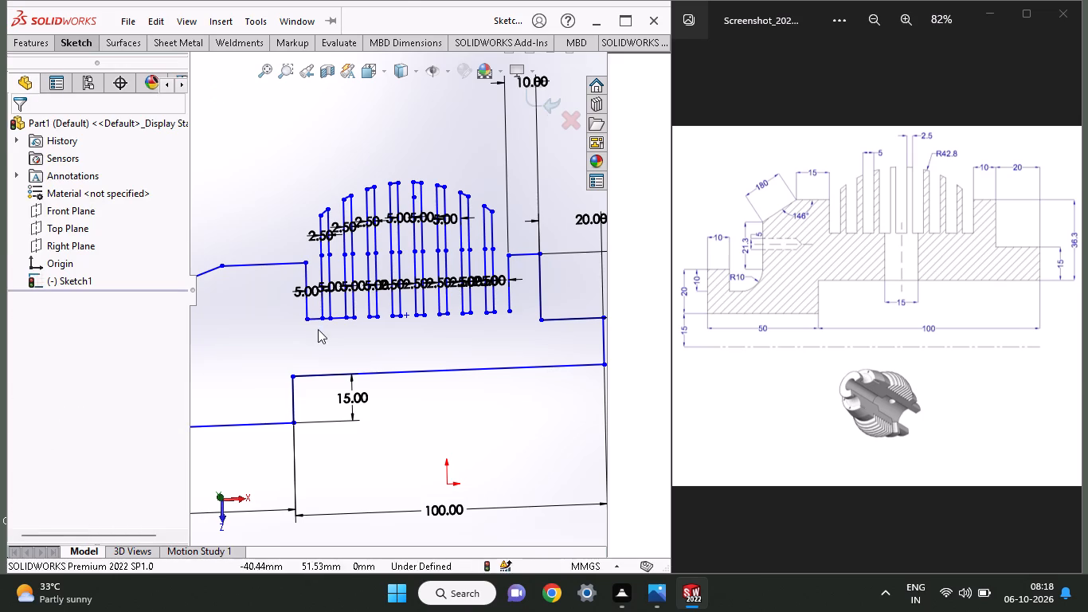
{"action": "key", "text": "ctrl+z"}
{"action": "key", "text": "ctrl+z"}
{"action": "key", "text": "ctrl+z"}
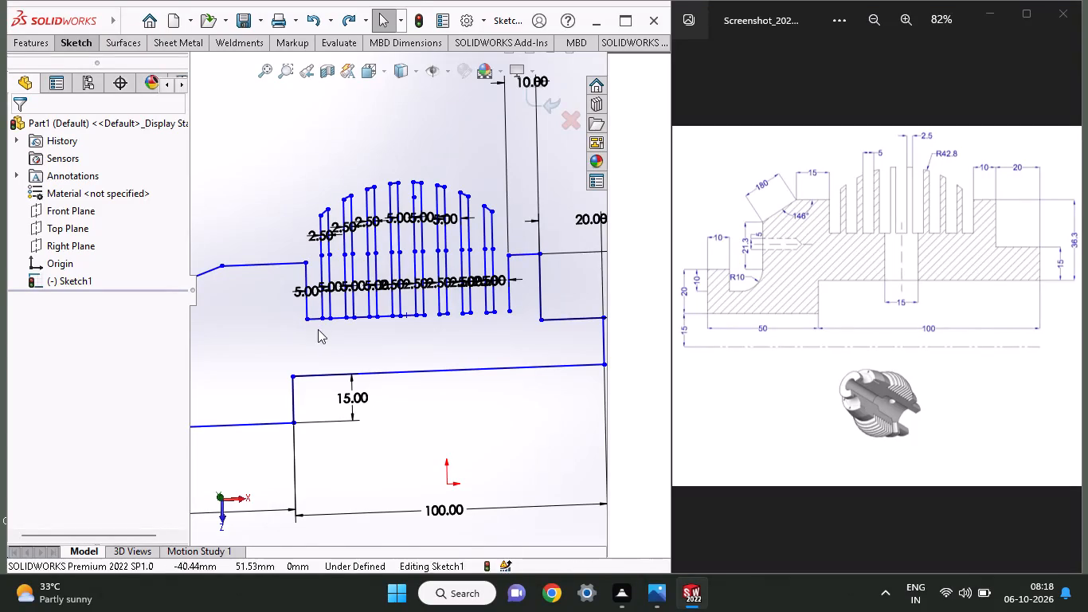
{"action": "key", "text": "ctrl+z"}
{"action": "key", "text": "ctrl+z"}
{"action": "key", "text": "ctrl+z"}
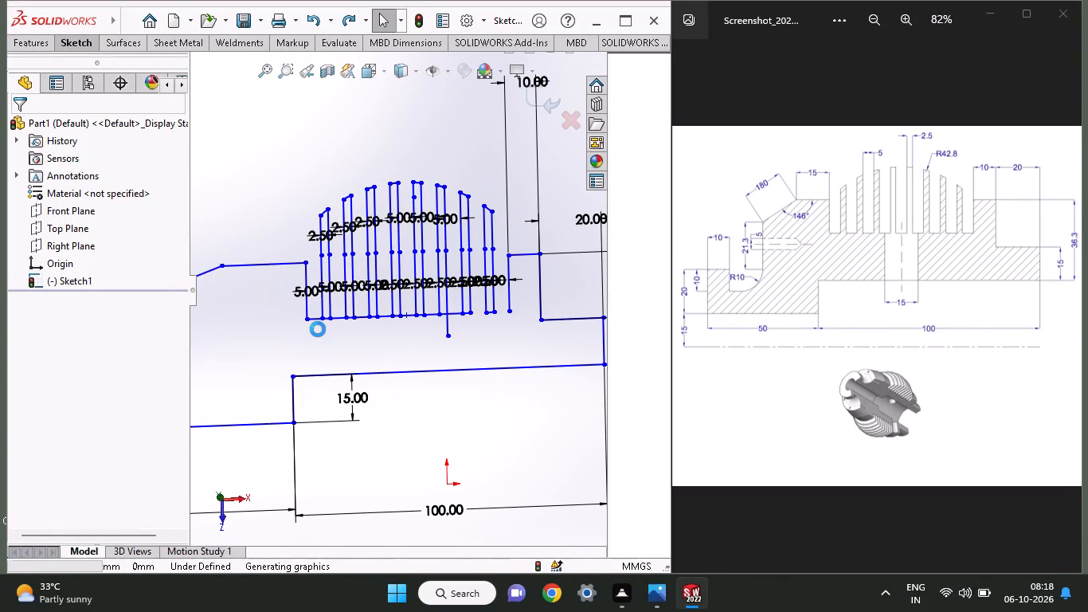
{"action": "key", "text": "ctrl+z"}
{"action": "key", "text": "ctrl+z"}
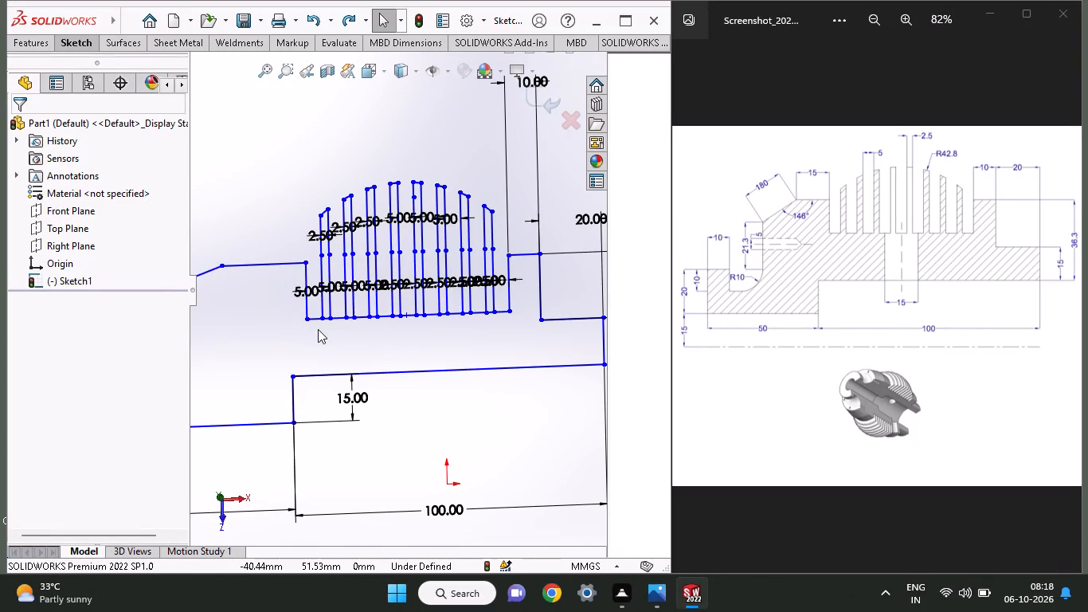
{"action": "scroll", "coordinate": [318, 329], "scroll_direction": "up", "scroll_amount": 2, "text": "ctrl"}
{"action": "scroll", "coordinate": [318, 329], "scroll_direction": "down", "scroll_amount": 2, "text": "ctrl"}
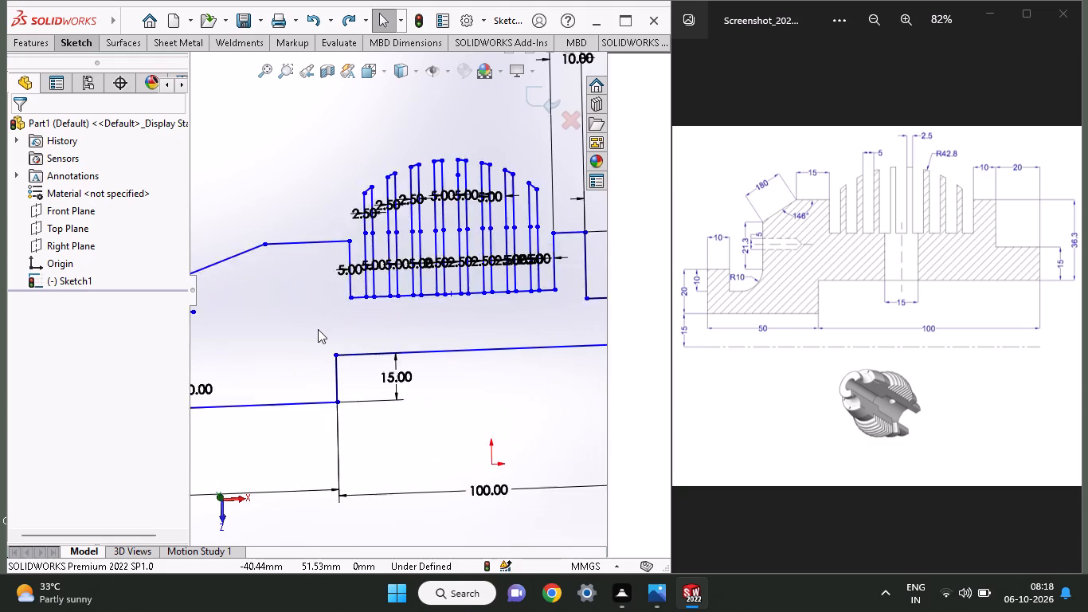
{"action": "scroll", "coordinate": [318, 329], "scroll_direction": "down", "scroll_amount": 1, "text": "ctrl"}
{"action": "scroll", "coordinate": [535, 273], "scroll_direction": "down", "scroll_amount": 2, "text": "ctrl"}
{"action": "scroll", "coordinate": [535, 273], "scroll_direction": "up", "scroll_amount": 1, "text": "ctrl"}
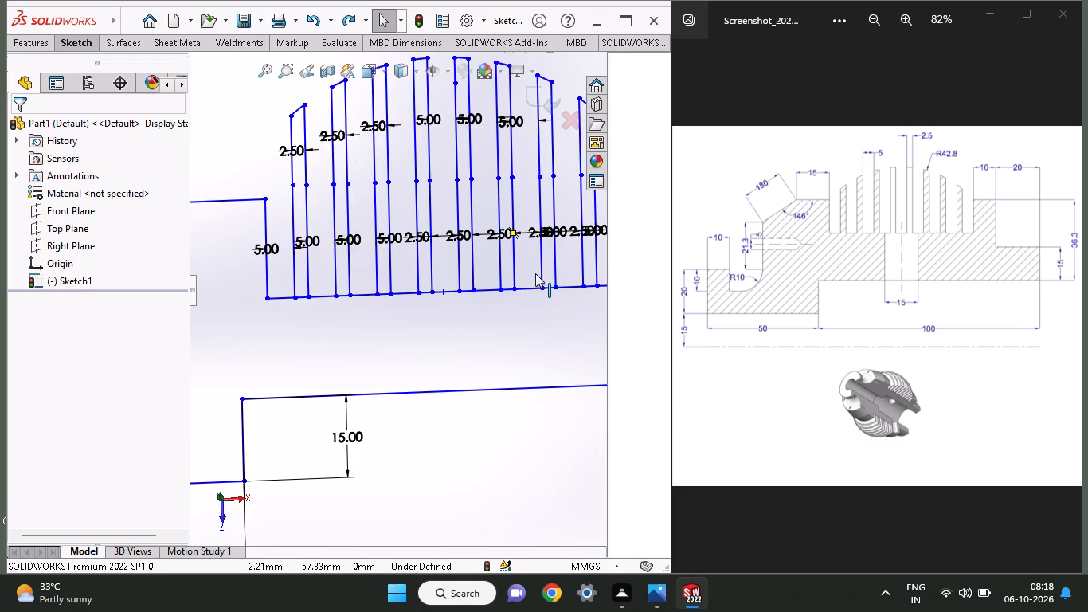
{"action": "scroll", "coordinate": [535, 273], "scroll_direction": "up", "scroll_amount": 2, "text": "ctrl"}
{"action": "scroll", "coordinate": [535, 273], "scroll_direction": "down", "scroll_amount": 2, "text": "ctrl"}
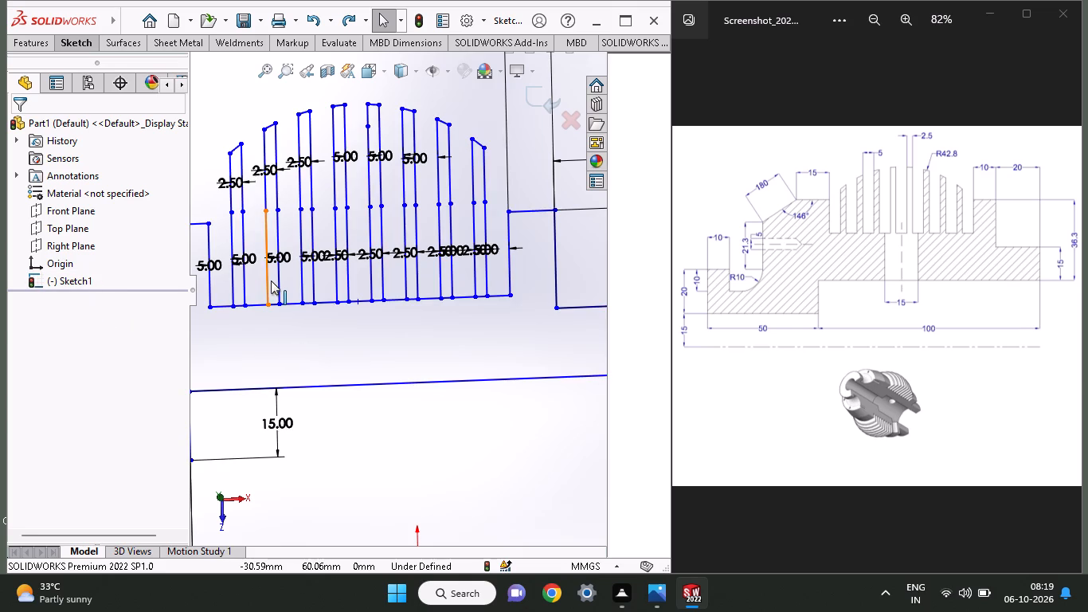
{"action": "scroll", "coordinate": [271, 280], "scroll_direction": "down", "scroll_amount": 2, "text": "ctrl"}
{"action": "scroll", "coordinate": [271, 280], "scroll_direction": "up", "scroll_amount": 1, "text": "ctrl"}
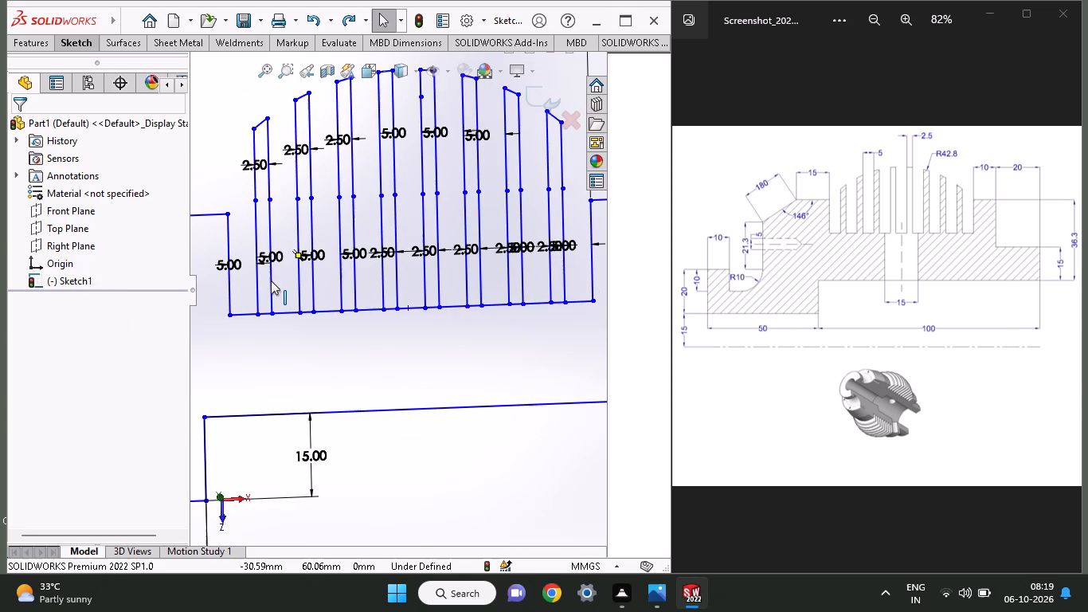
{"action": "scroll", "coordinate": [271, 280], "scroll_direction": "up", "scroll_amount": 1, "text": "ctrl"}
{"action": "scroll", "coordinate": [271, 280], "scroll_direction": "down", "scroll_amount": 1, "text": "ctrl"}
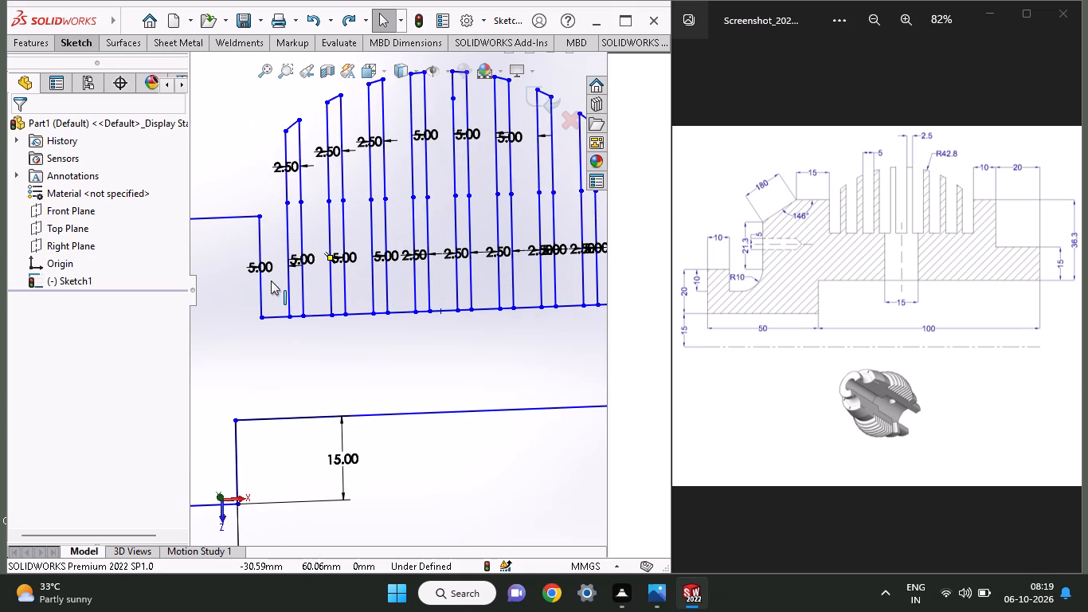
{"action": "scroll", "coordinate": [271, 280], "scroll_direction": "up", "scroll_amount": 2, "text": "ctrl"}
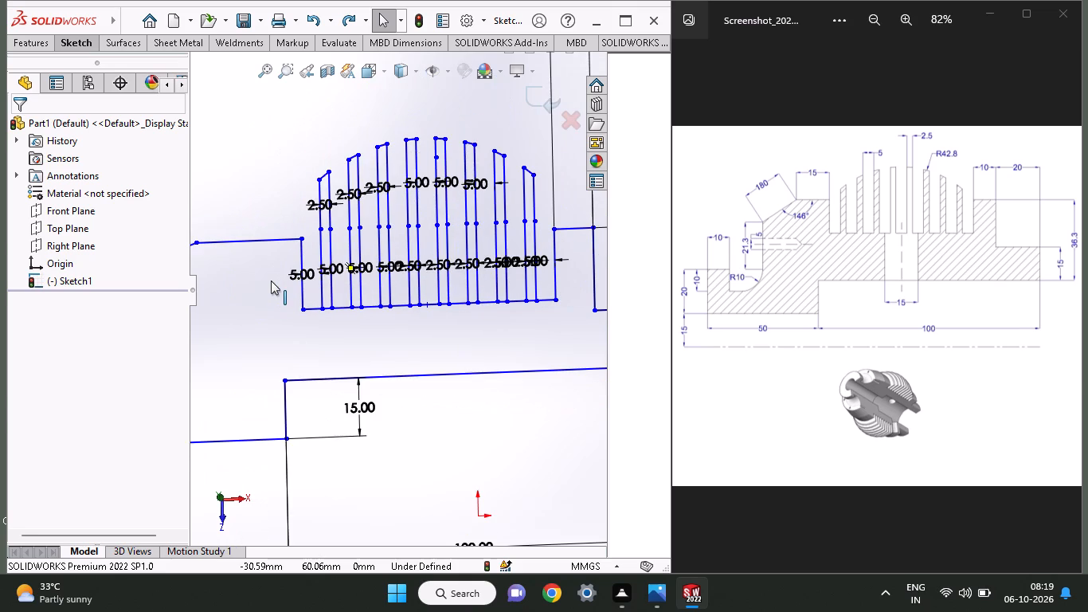
Trim the short base line segment beneath each of the eight fins, keeping the segments in the gaps.
{"action": "scroll", "coordinate": [271, 280], "scroll_direction": "down", "scroll_amount": 1, "text": "ctrl"}
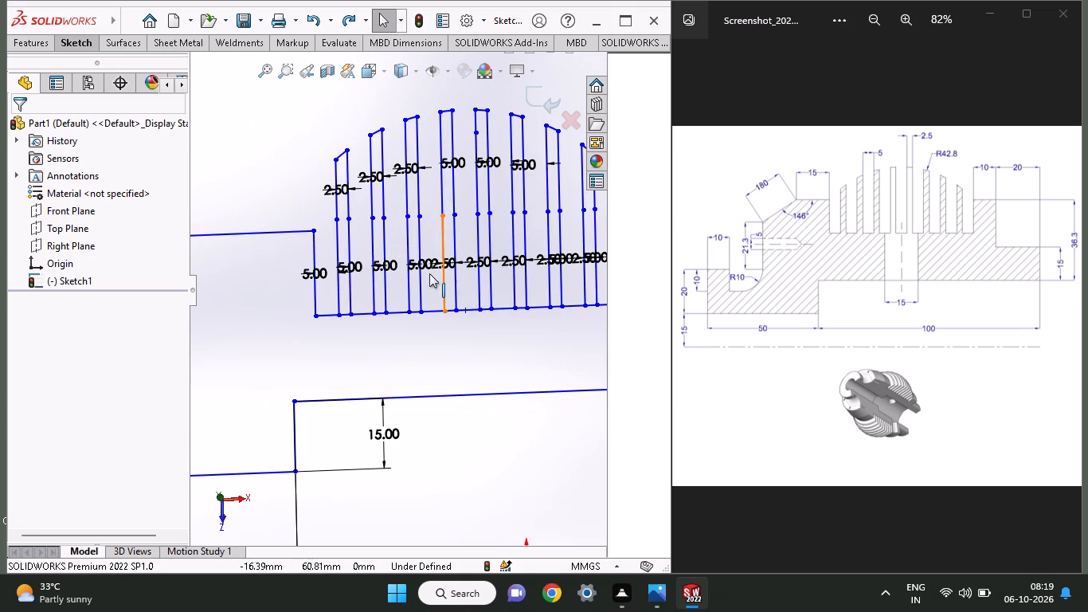
{"action": "left_click", "coordinate": [90, 42]}
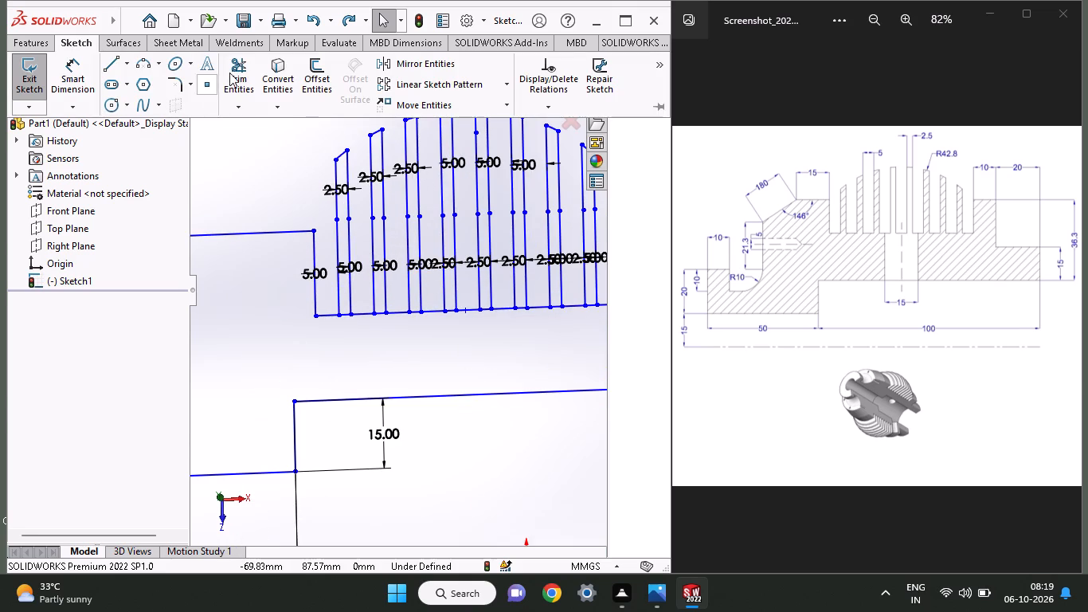
{"action": "left_click", "coordinate": [233, 69]}
{"action": "left_click_drag", "start_coordinate": [347, 333], "coordinate": [347, 331]}
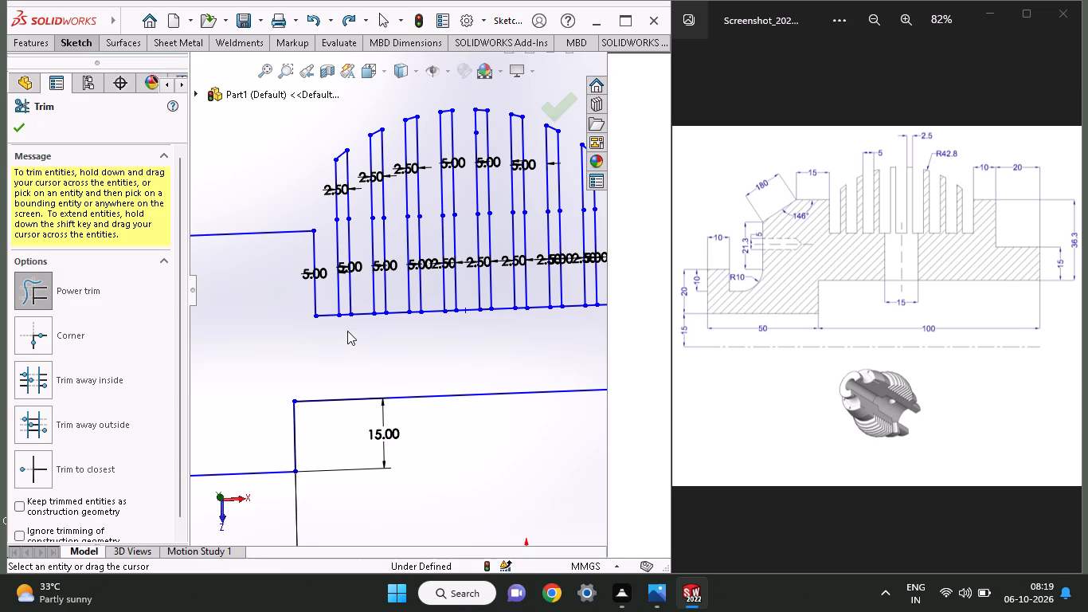
{"action": "left_click_drag", "start_coordinate": [347, 331], "coordinate": [342, 299]}
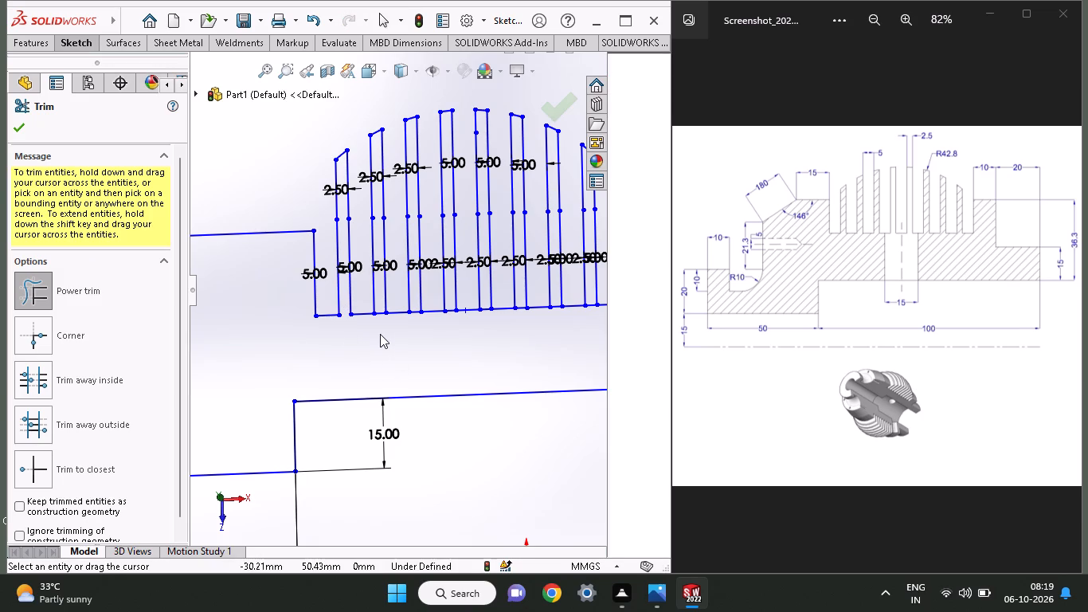
{"action": "left_click_drag", "start_coordinate": [378, 326], "coordinate": [380, 292]}
{"action": "left_click_drag", "start_coordinate": [416, 320], "coordinate": [415, 288]}
{"action": "left_click_drag", "start_coordinate": [452, 328], "coordinate": [448, 294]}
{"action": "left_click_drag", "start_coordinate": [488, 321], "coordinate": [483, 287]}
{"action": "left_click_drag", "start_coordinate": [526, 323], "coordinate": [520, 282]}
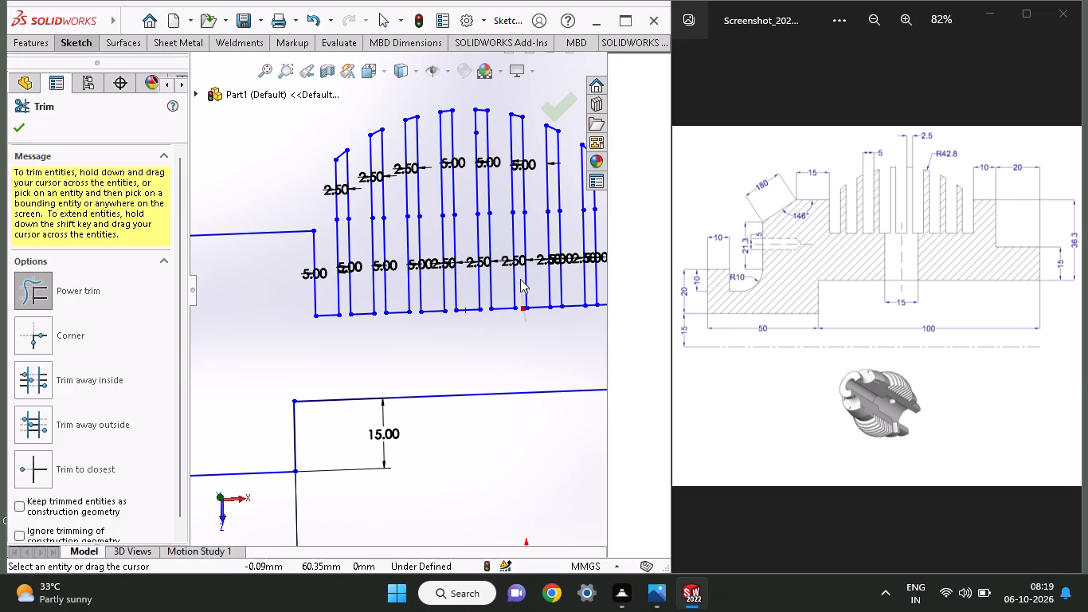
{"action": "left_click_drag", "start_coordinate": [555, 318], "coordinate": [555, 287]}
{"action": "left_click_drag", "start_coordinate": [588, 320], "coordinate": [590, 289]}
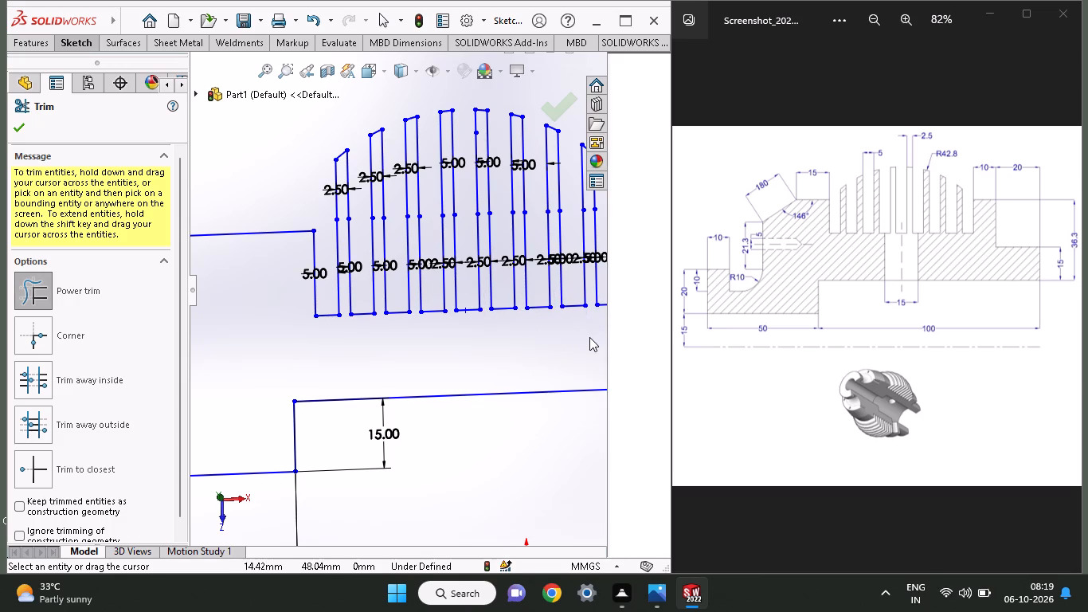
Draw a vertical line from the midpoint of the base segment between the two central fins to the horizontal edge below.
{"action": "scroll", "coordinate": [496, 331], "scroll_direction": "up", "scroll_amount": 1, "text": "ctrl"}
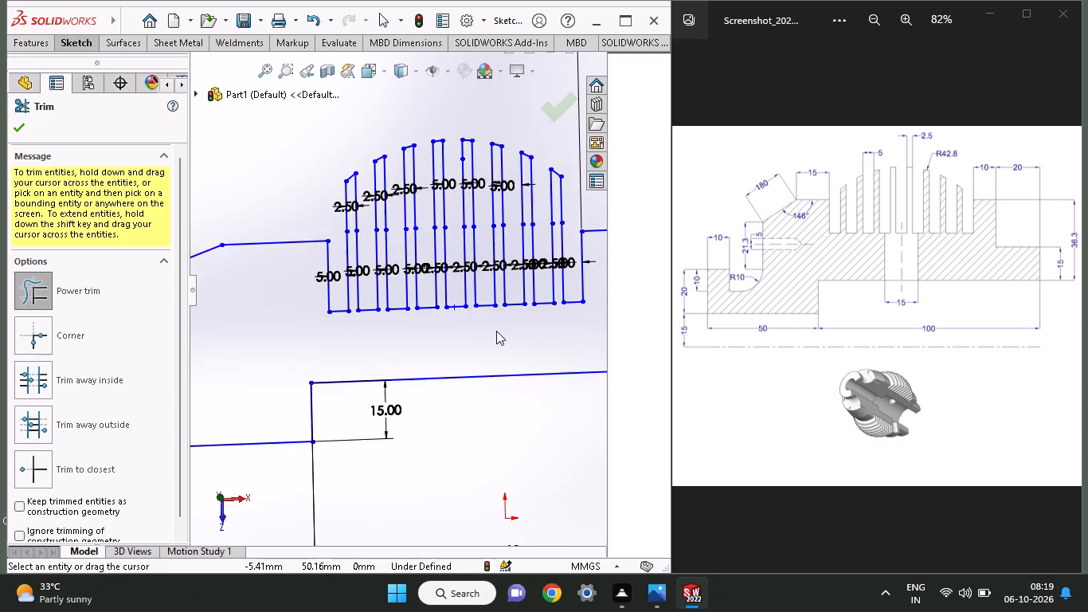
{"action": "scroll", "coordinate": [496, 331], "scroll_direction": "up", "scroll_amount": 1, "text": "ctrl"}
{"action": "scroll", "coordinate": [496, 331], "scroll_direction": "down", "scroll_amount": 1, "text": "ctrl"}
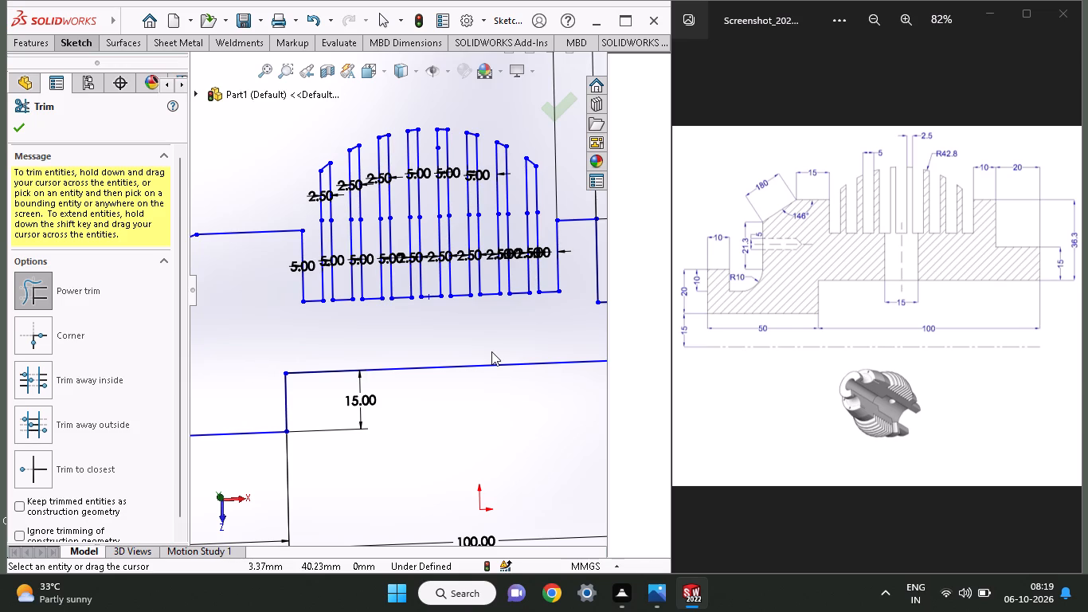
{"action": "left_click", "coordinate": [96, 42]}
{"action": "left_click", "coordinate": [112, 63]}
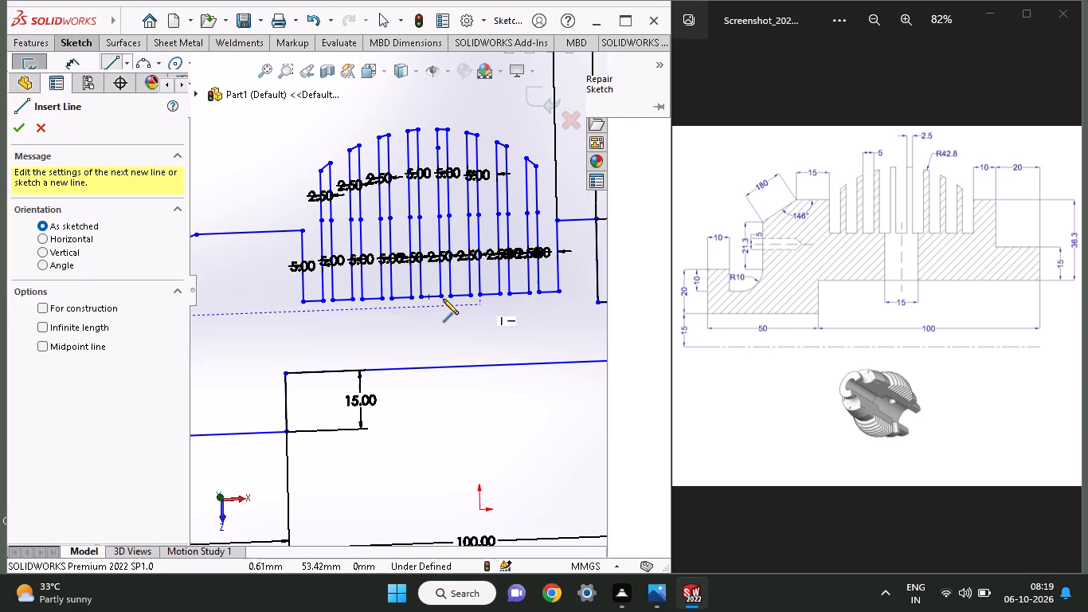
{"action": "left_click", "coordinate": [434, 298]}
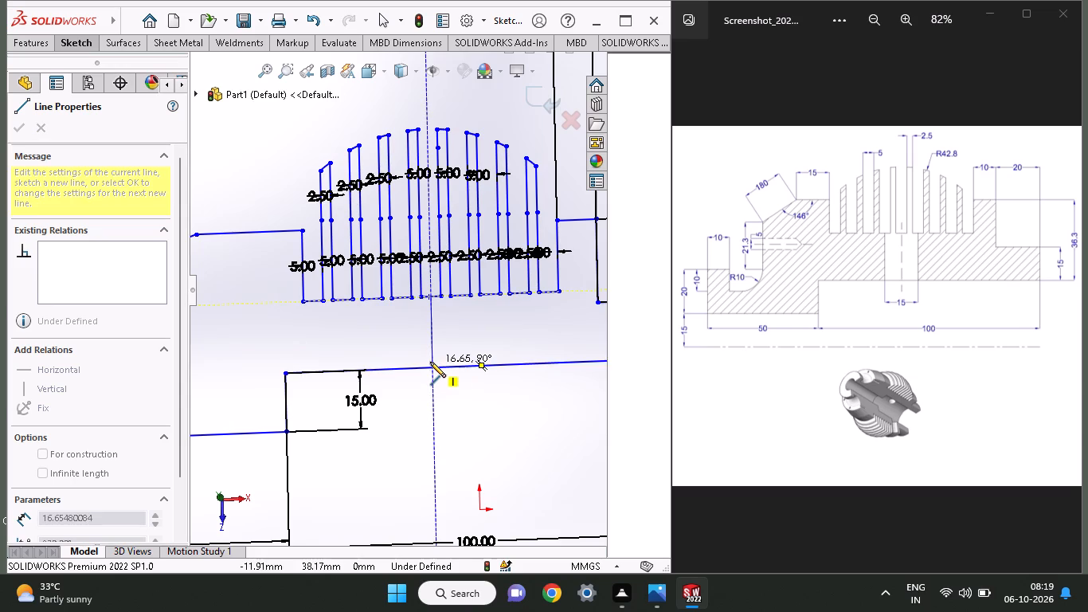
{"action": "left_click", "coordinate": [430, 371]}
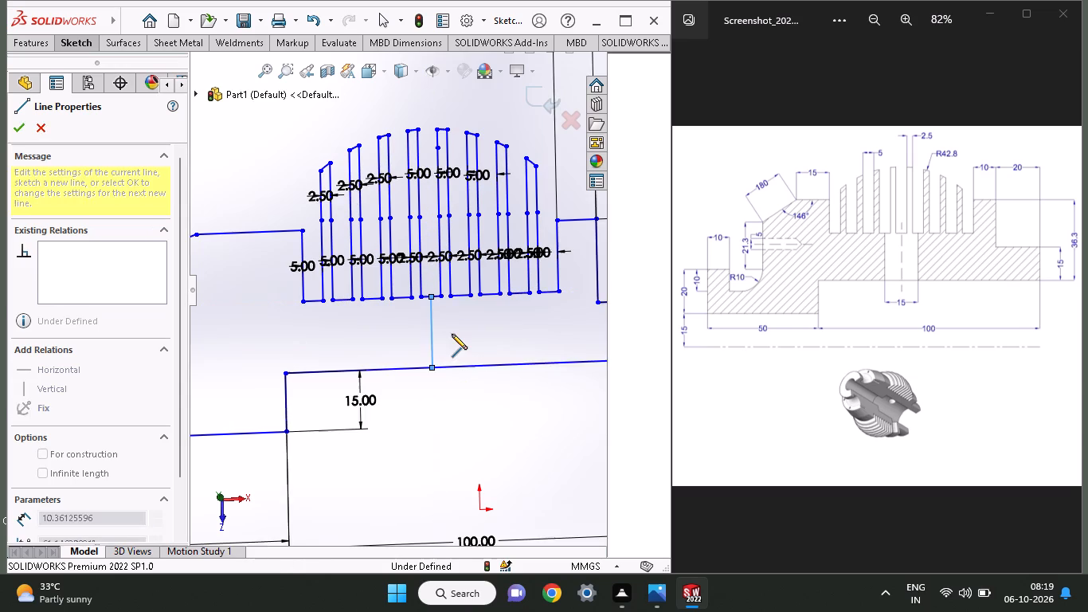
Offset the vertical line beneath the central fins by 7.5 mm in both directions.
{"action": "right_click", "coordinate": [452, 334]}
{"action": "left_click", "coordinate": [459, 342]}
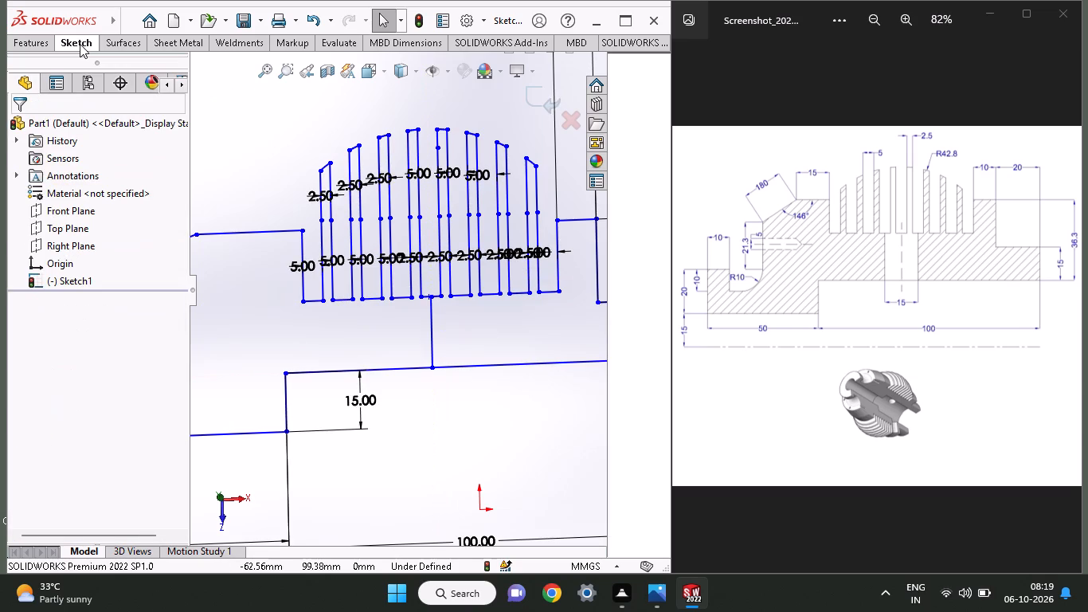
{"action": "left_click", "coordinate": [80, 44]}
{"action": "left_click", "coordinate": [307, 69]}
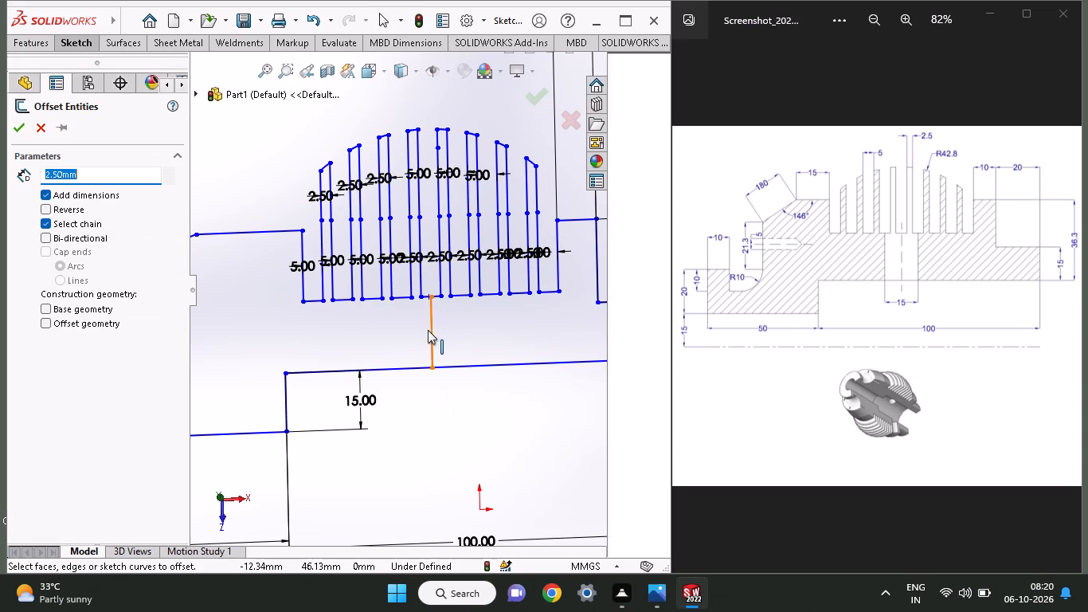
{"action": "left_click", "coordinate": [430, 318]}
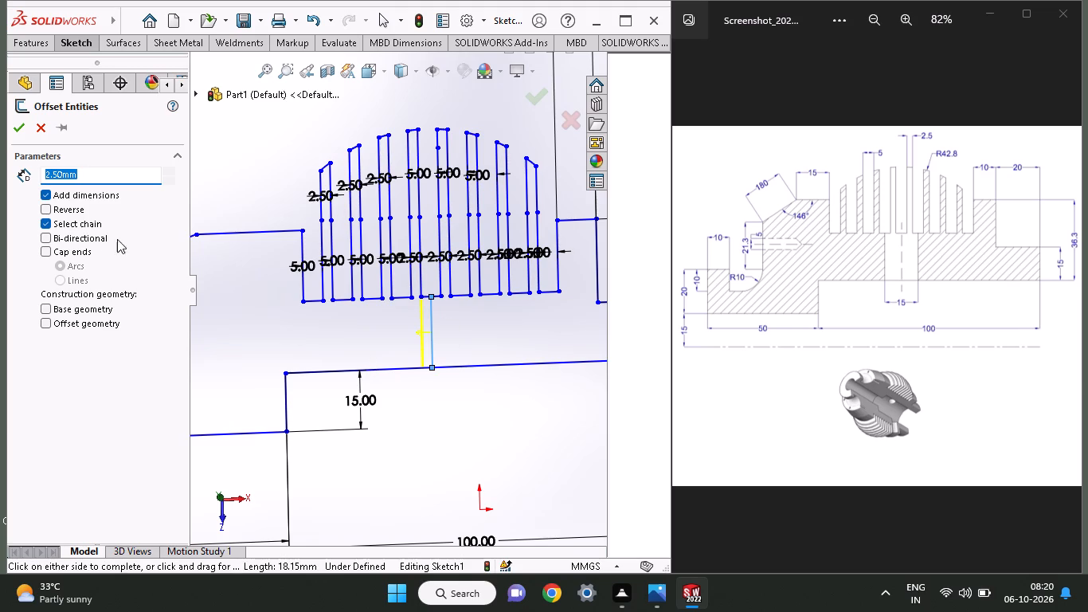
{"action": "left_click", "coordinate": [74, 244]}
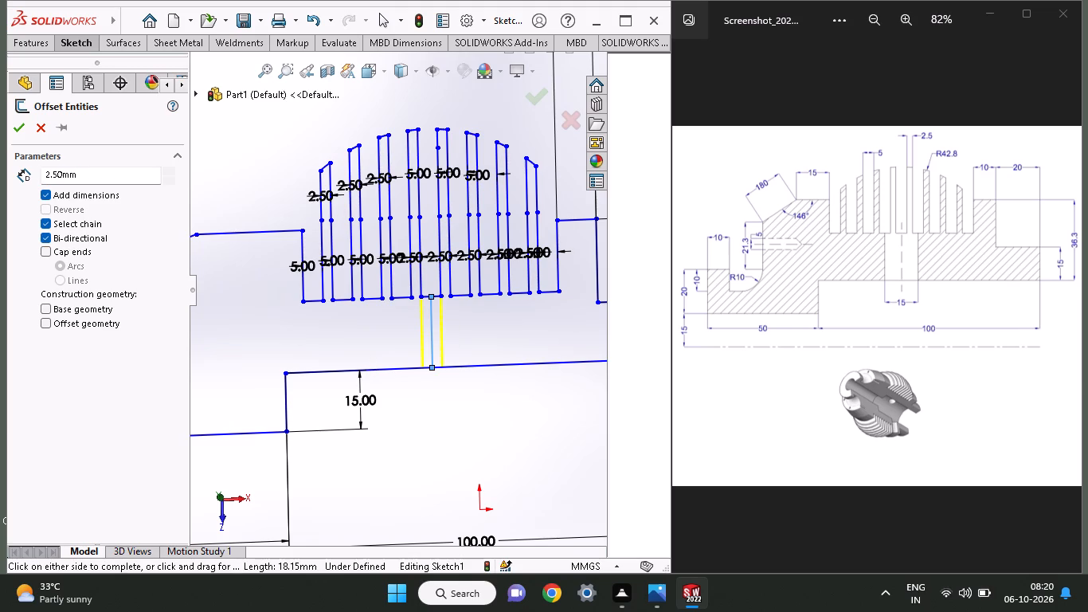
{"action": "left_click_drag", "start_coordinate": [93, 176], "coordinate": [0, 166]}
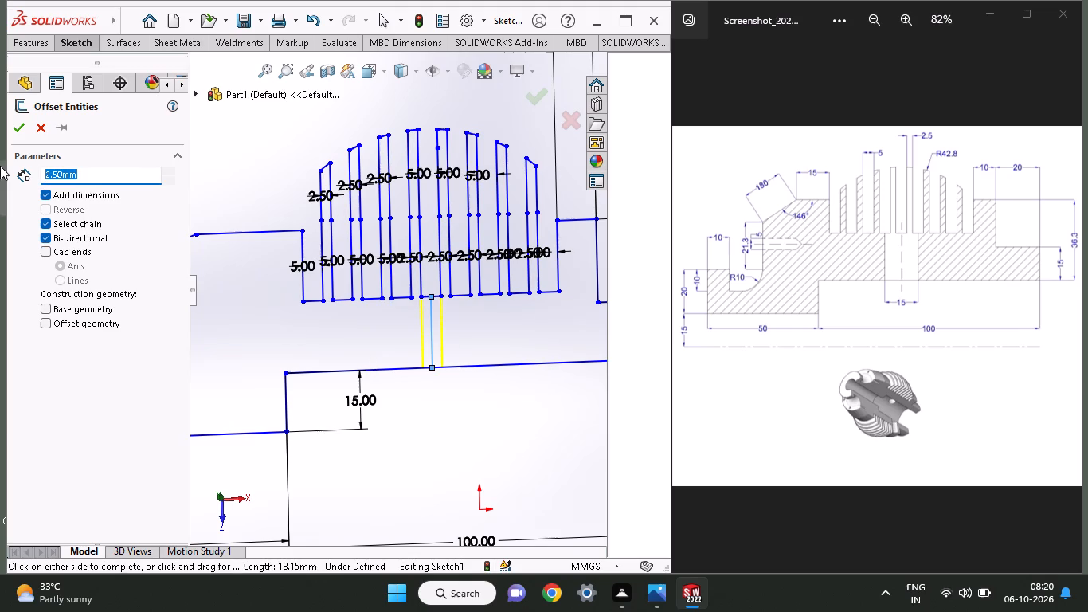
{"action": "type", "text": "7.5"}
{"action": "key", "text": "Return"}
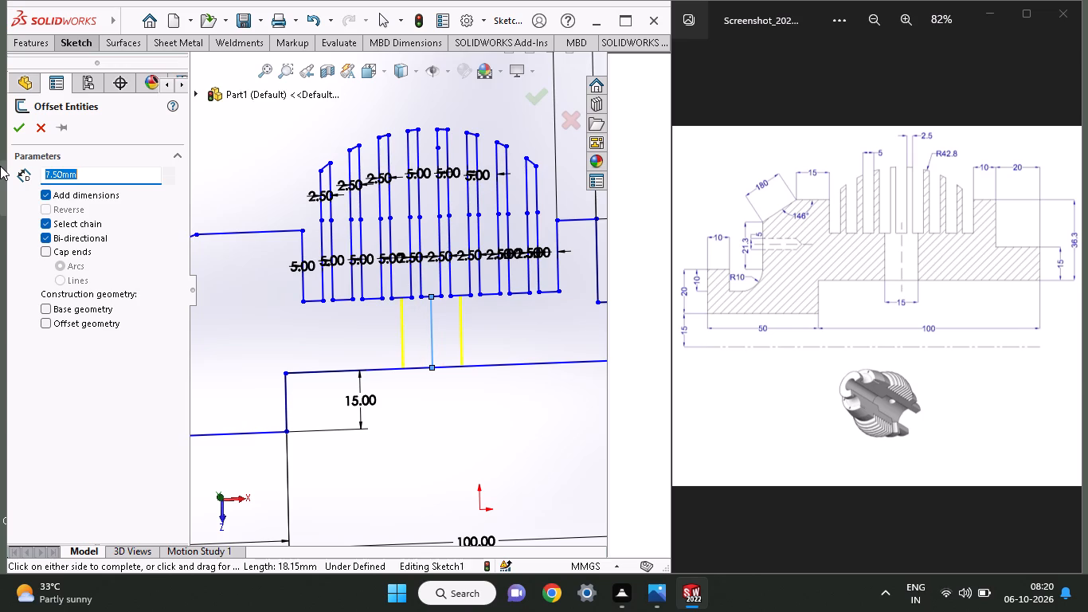
{"action": "left_click", "coordinate": [16, 129]}
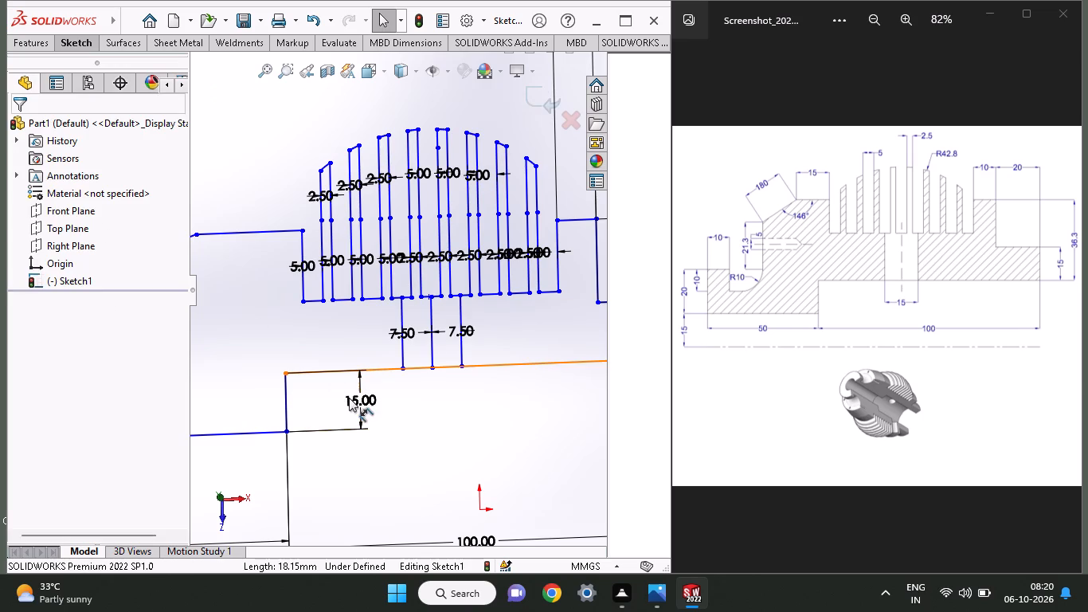
Examine the whole profile sketch and compare it with the reference drawing.
{"action": "scroll", "coordinate": [436, 425], "scroll_direction": "up", "scroll_amount": 1, "text": "ctrl"}
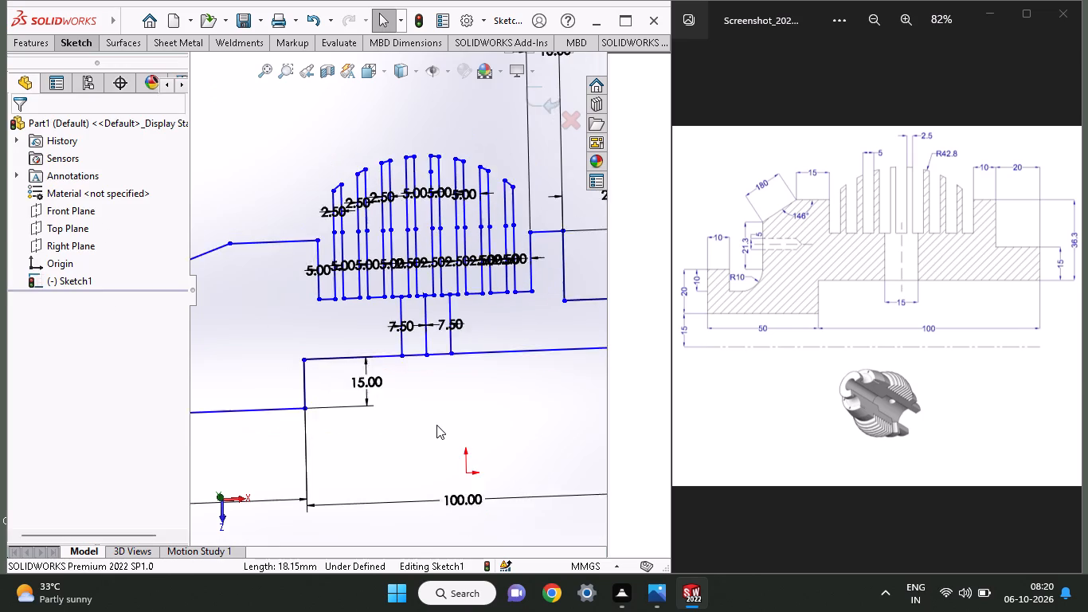
{"action": "scroll", "coordinate": [436, 425], "scroll_direction": "up", "scroll_amount": 3, "text": "ctrl"}
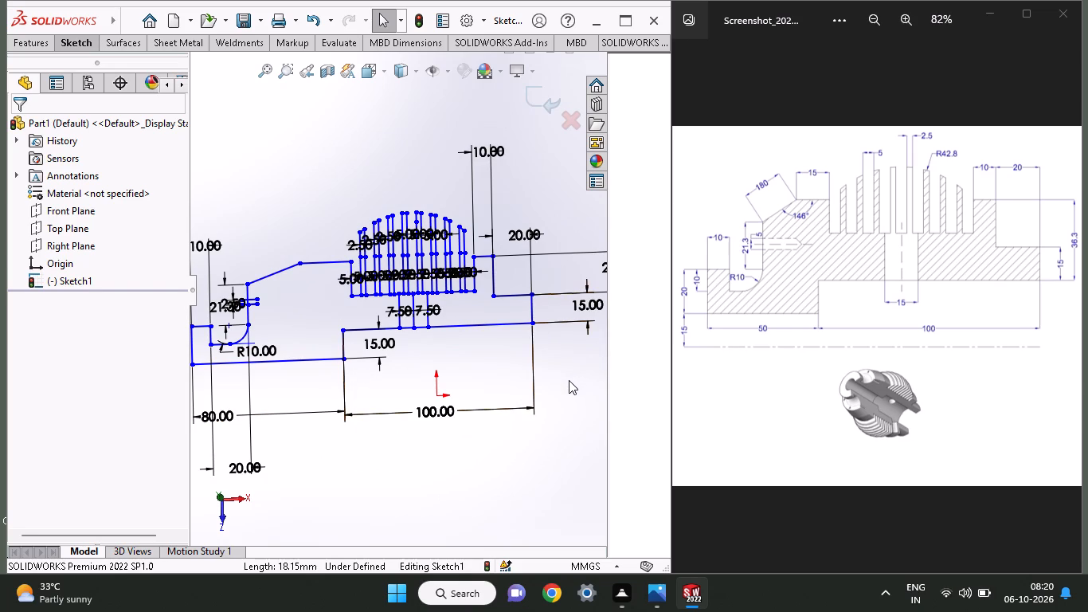
{"action": "scroll", "coordinate": [436, 276], "scroll_direction": "down", "scroll_amount": 3, "text": "ctrl"}
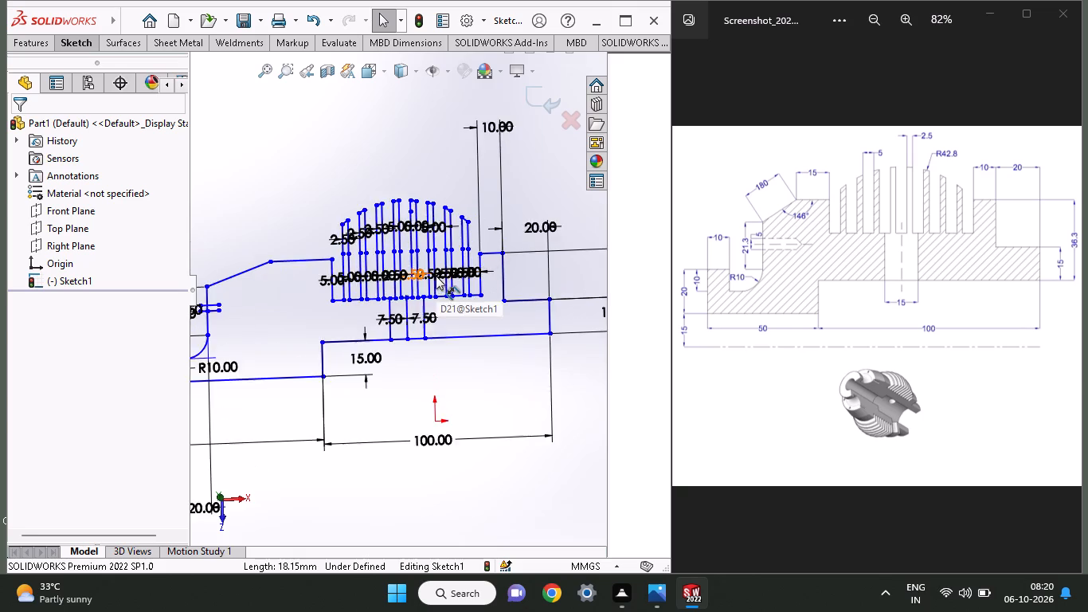
{"action": "scroll", "coordinate": [436, 276], "scroll_direction": "down", "scroll_amount": 3, "text": "ctrl"}
{"action": "scroll", "coordinate": [436, 276], "scroll_direction": "up", "scroll_amount": 5, "text": "ctrl"}
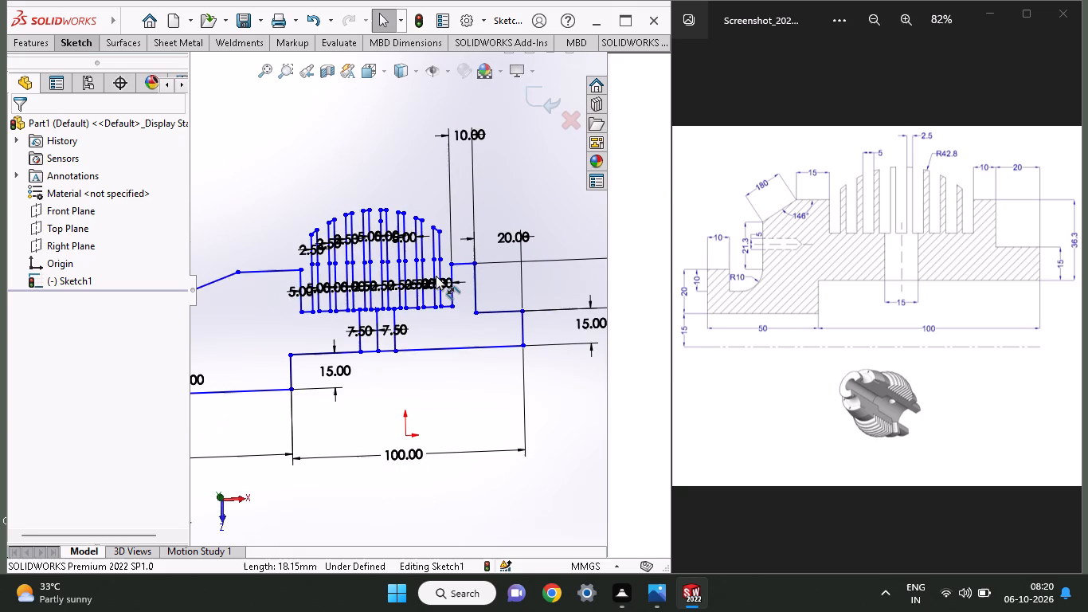
{"action": "scroll", "coordinate": [361, 288], "scroll_direction": "up", "scroll_amount": 2, "text": "ctrl"}
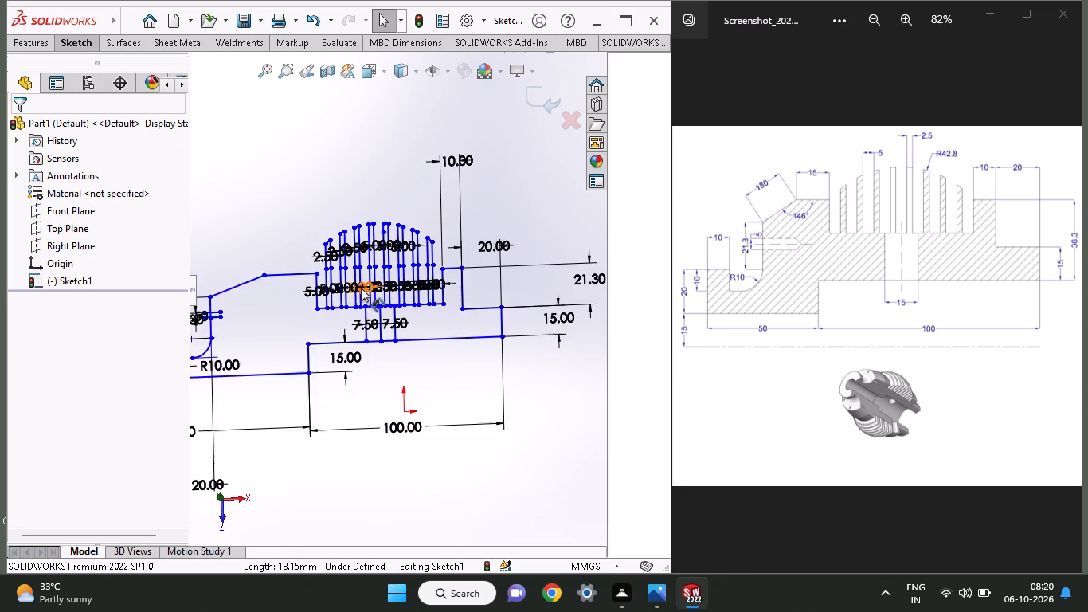
{"action": "scroll", "coordinate": [361, 288], "scroll_direction": "up", "scroll_amount": 2, "text": "ctrl"}
{"action": "scroll", "coordinate": [361, 288], "scroll_direction": "down", "scroll_amount": 2, "text": "ctrl"}
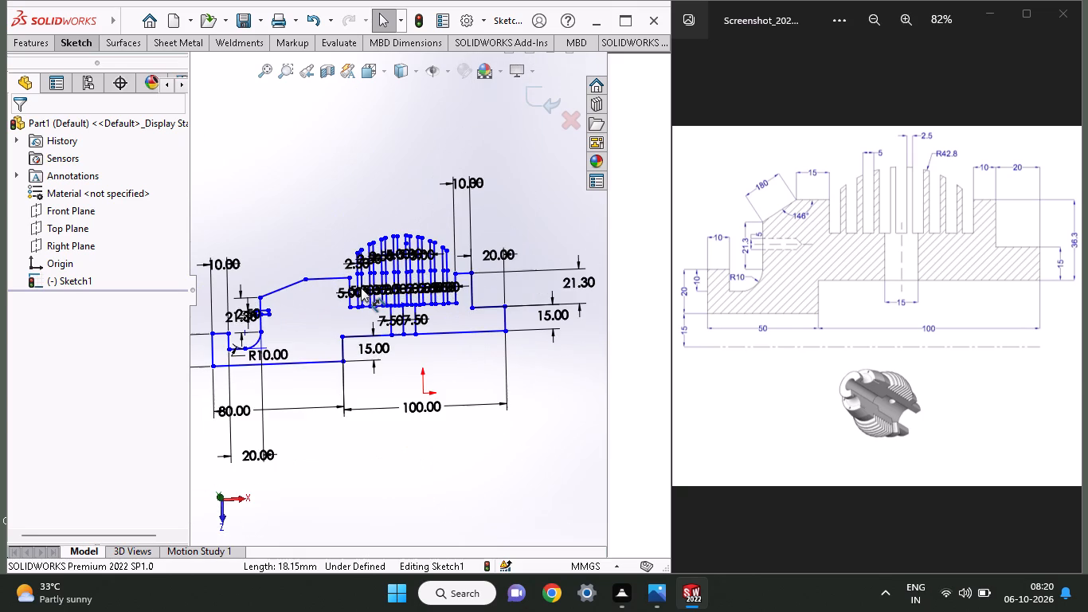
{"action": "scroll", "coordinate": [307, 271], "scroll_direction": "down", "scroll_amount": 2, "text": "ctrl"}
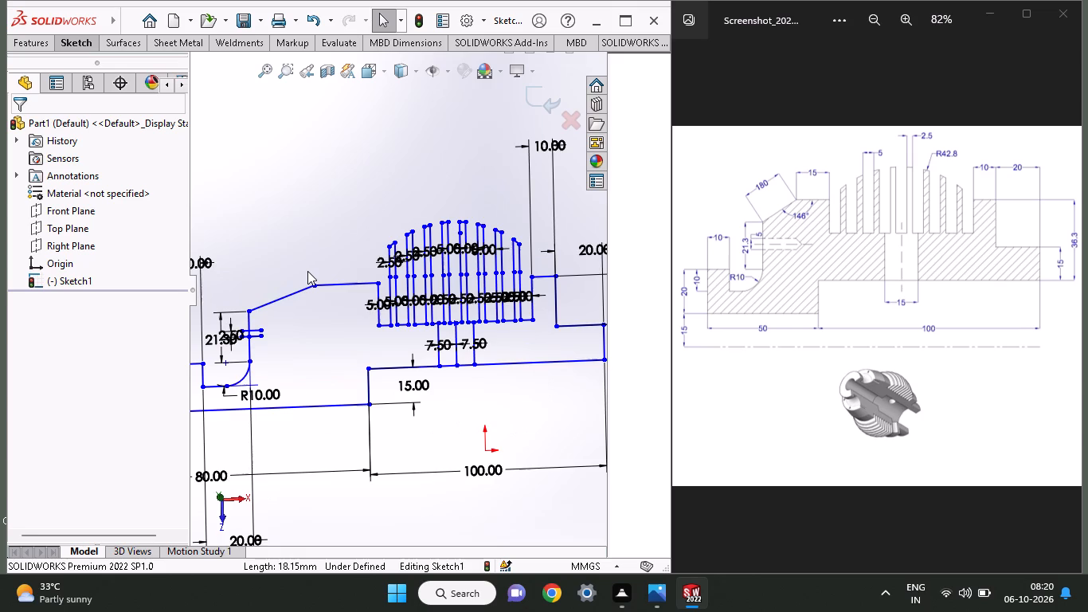
{"action": "scroll", "coordinate": [307, 271], "scroll_direction": "up", "scroll_amount": 2, "text": "ctrl"}
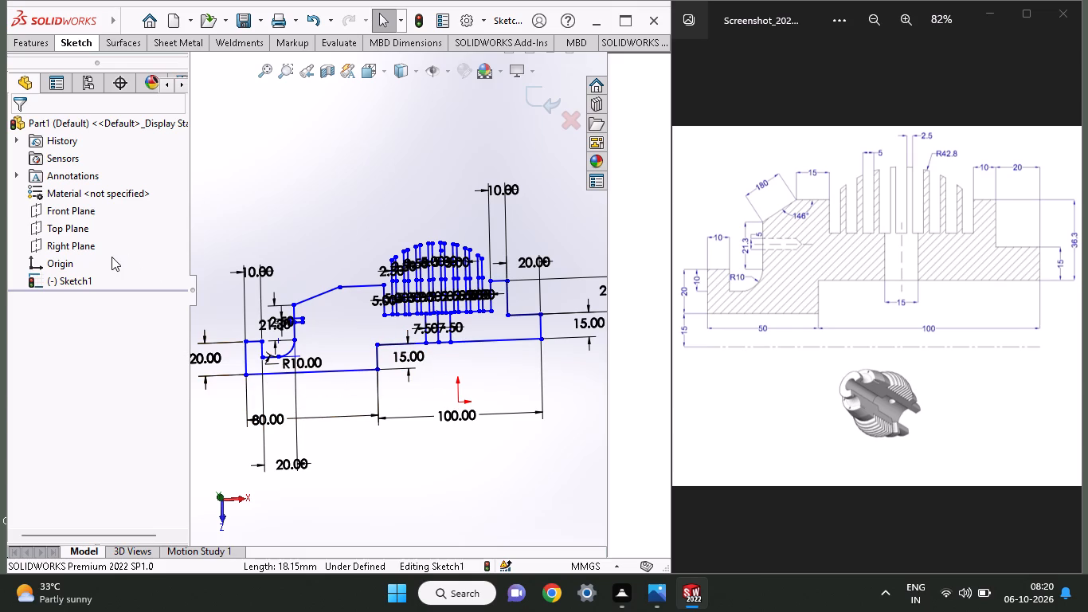
Draw a horizontal centerline about 224 mm long below the profile, extending past both of its ends.
{"action": "left_click", "coordinate": [79, 39]}
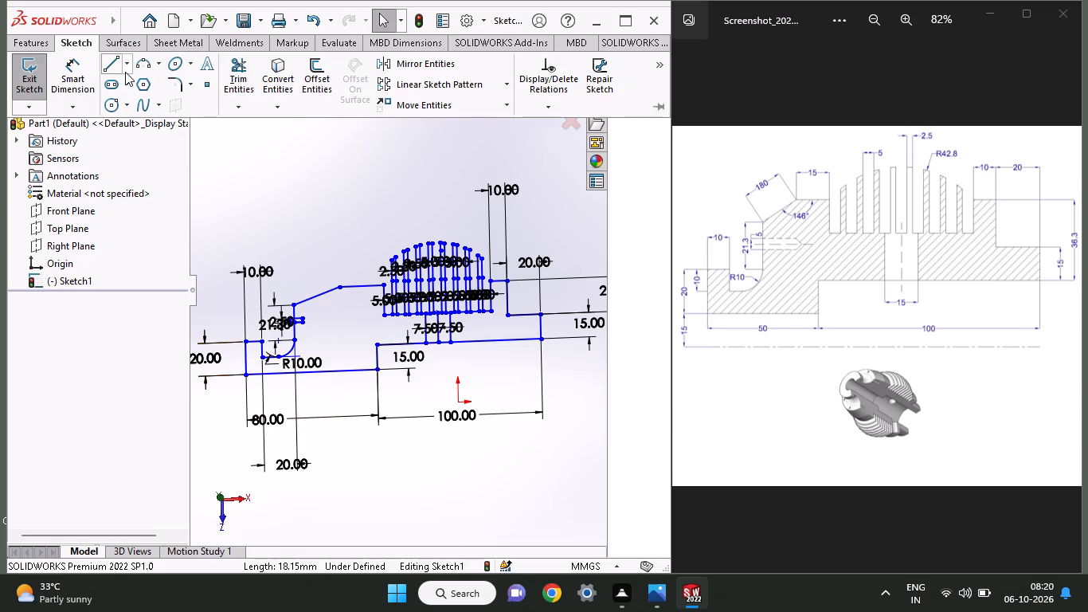
{"action": "left_click", "coordinate": [128, 57]}
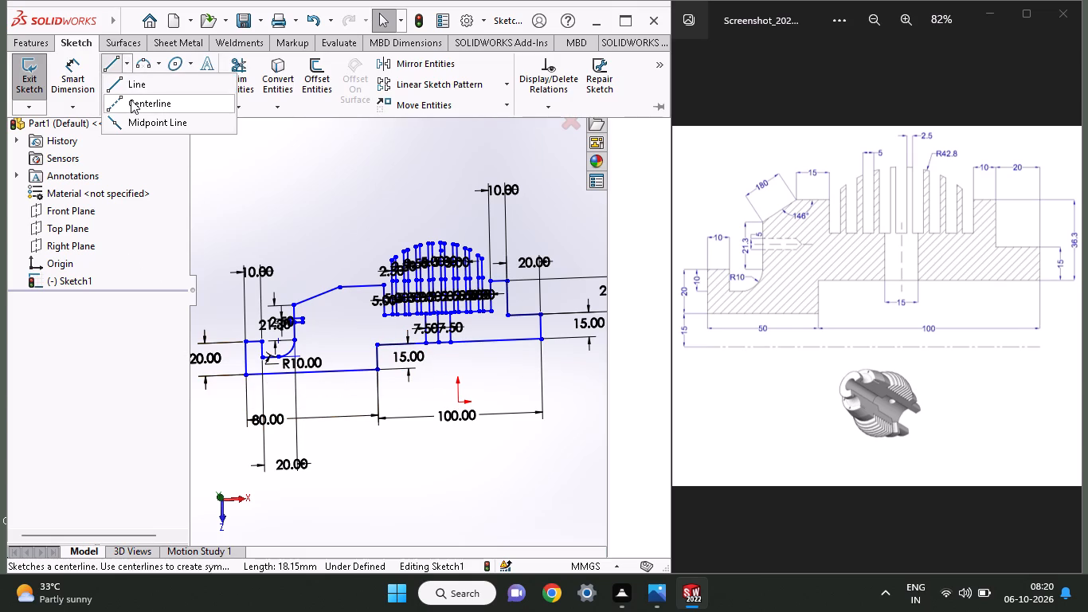
{"action": "left_click", "coordinate": [131, 100]}
{"action": "left_click", "coordinate": [213, 405]}
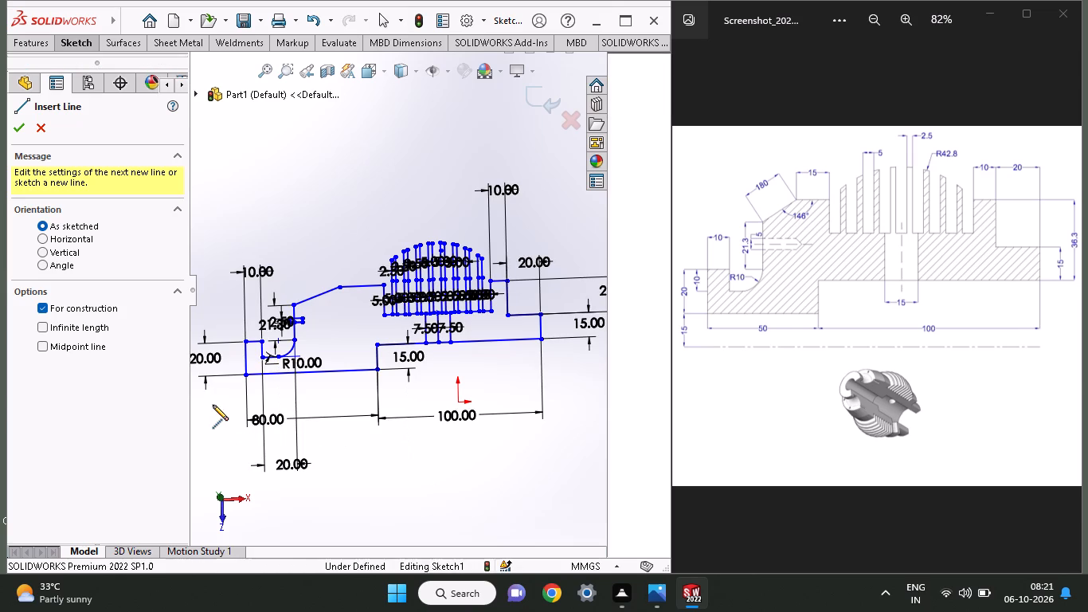
{"action": "left_click", "coordinate": [581, 395]}
{"action": "right_click", "coordinate": [581, 382]}
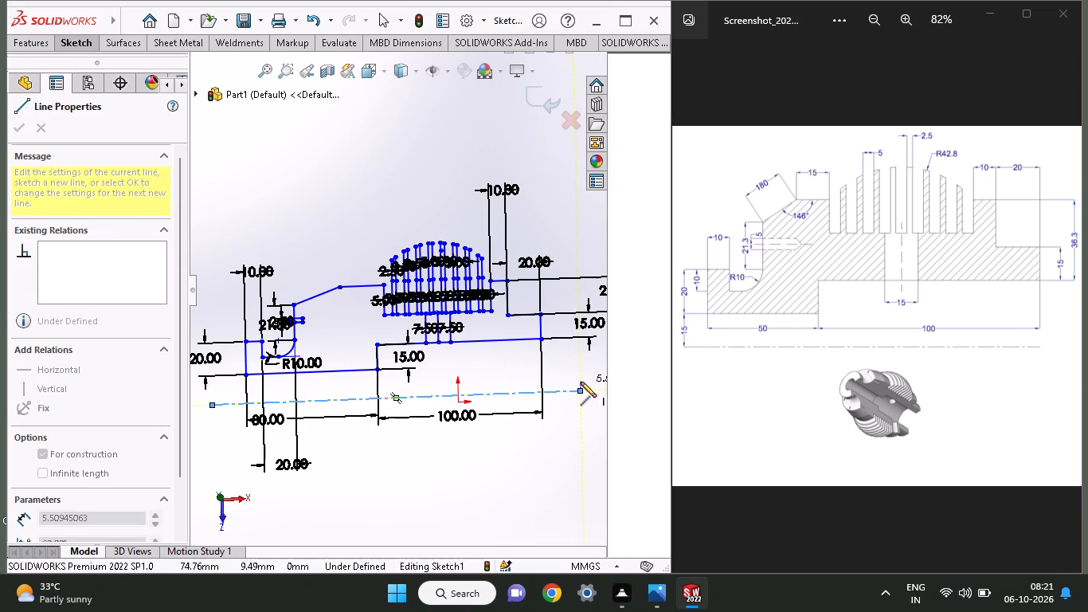
{"action": "left_click", "coordinate": [589, 392]}
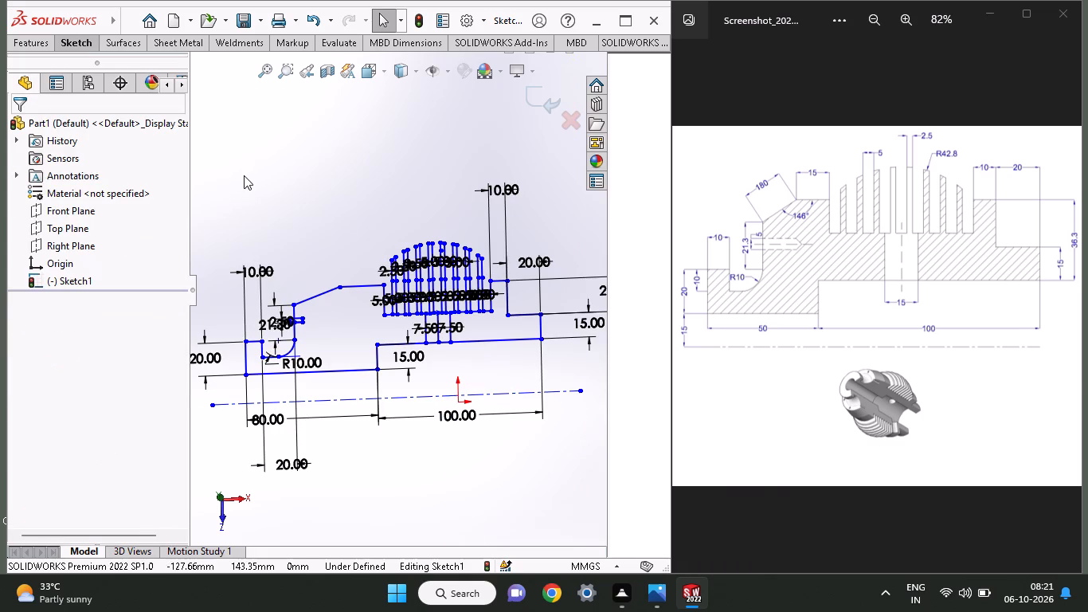
Dimension the vertical distance between the centerline's left endpoint and the profile's lower-left corner as 15 mm.
{"action": "left_click", "coordinate": [73, 45]}
{"action": "left_click", "coordinate": [65, 66]}
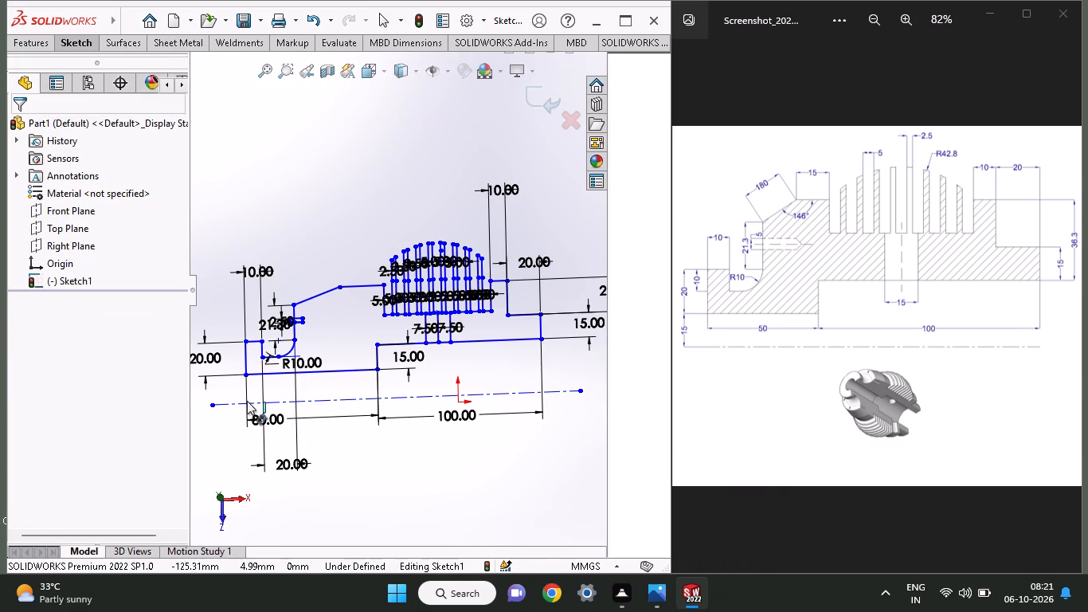
{"action": "left_click", "coordinate": [209, 407]}
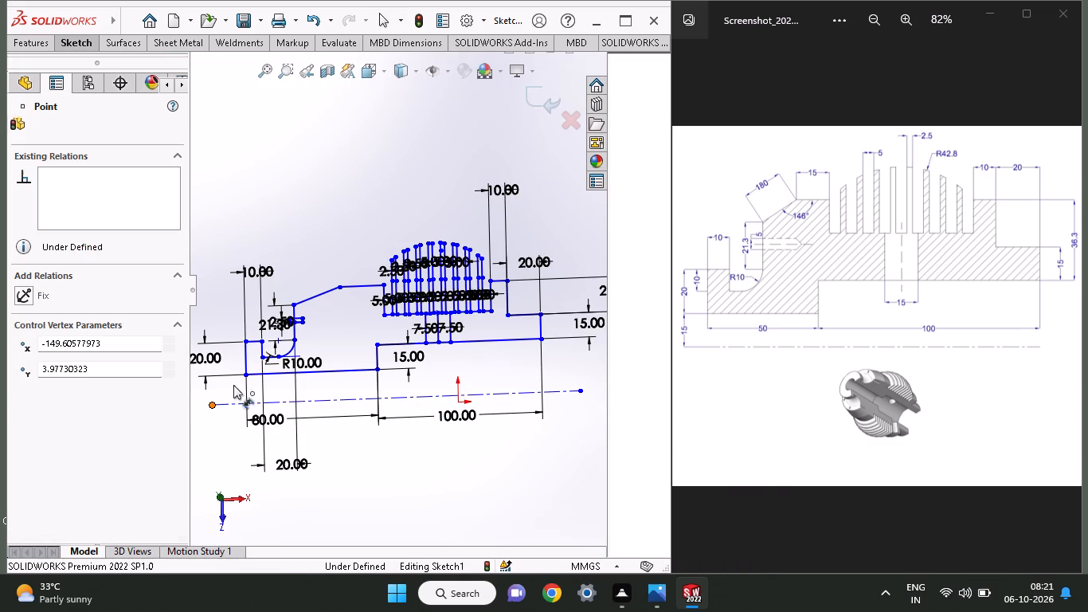
{"action": "left_click", "coordinate": [244, 373]}
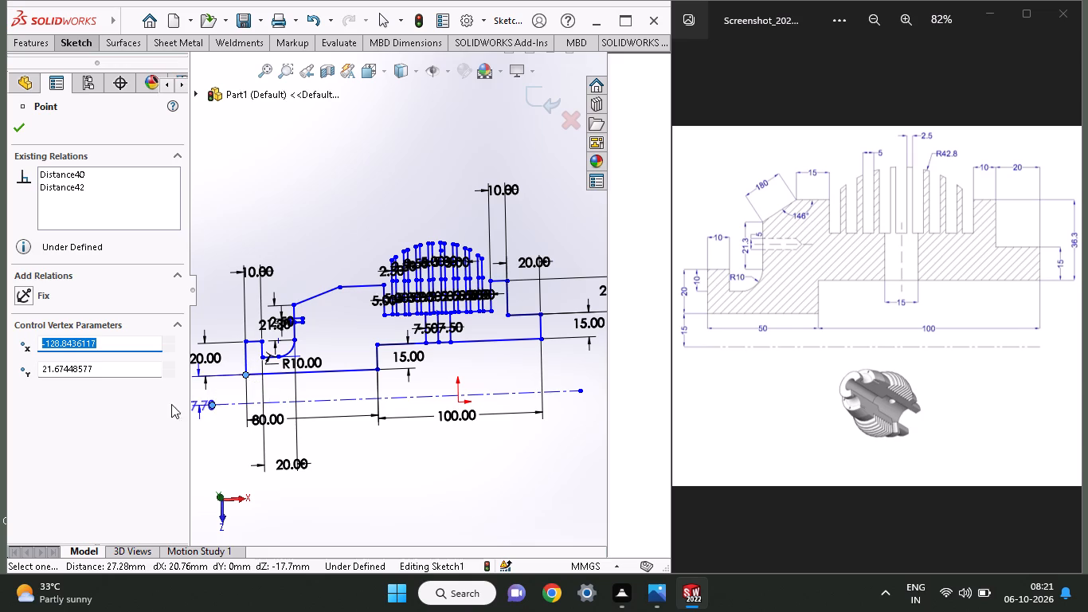
{"action": "left_click", "coordinate": [199, 391]}
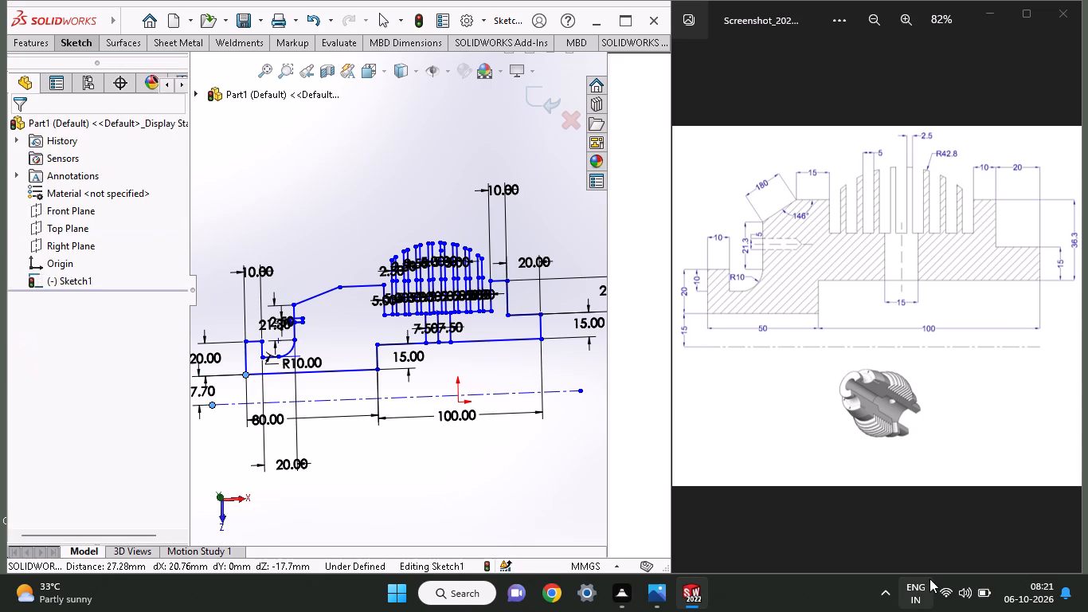
{"action": "type", "text": "15"}
{"action": "key", "text": "Return"}
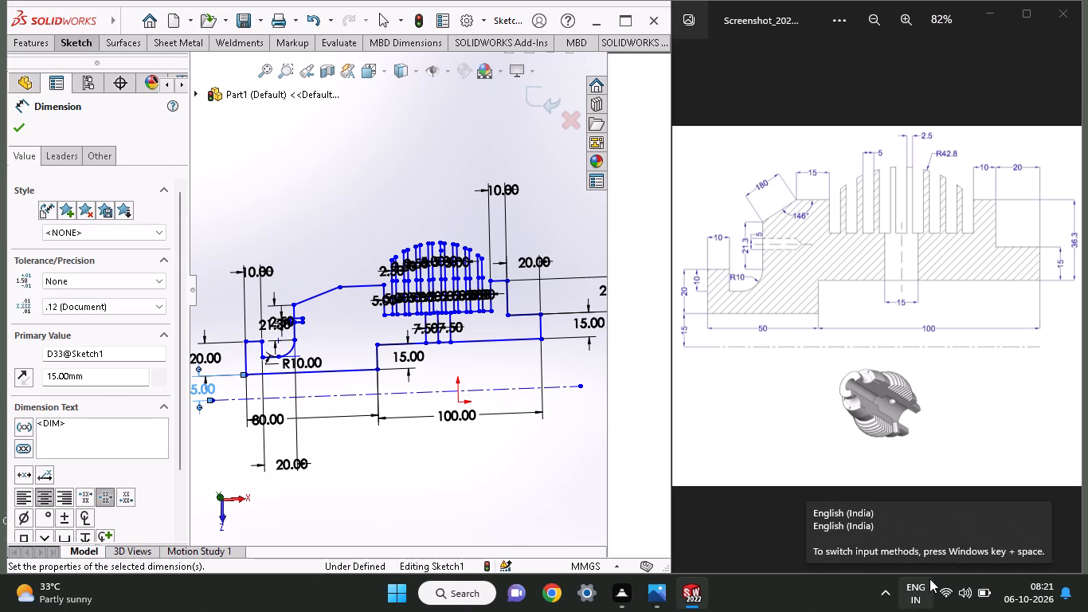
{"action": "left_click", "coordinate": [17, 127]}
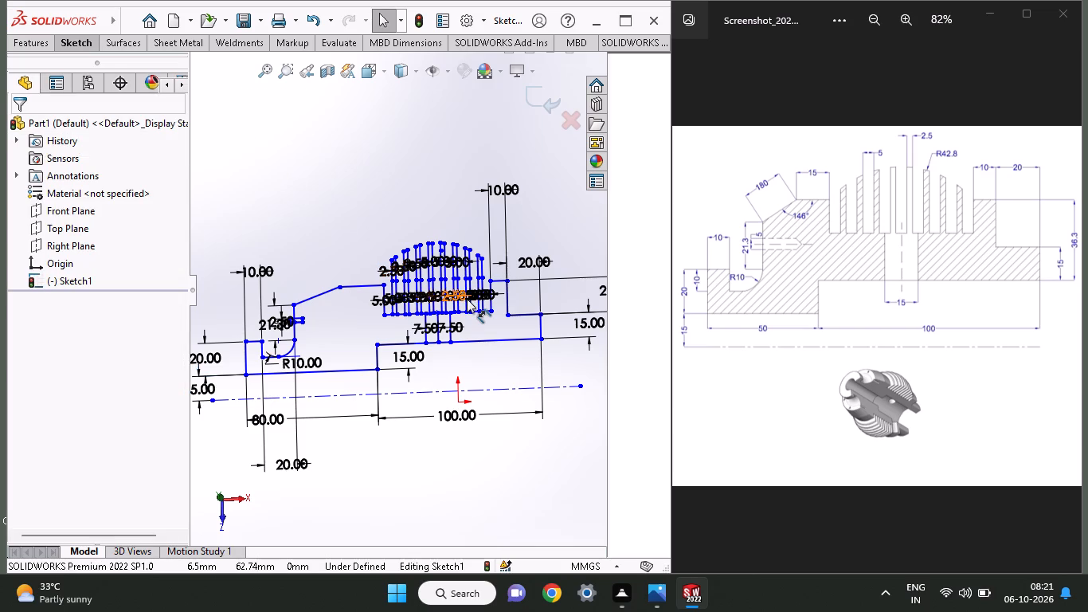
Start a 360-degree revolved boss about the centerline and select the main body regions on both sides of the central slot as contours.
{"action": "left_click", "coordinate": [10, 41]}
{"action": "left_click", "coordinate": [87, 73]}
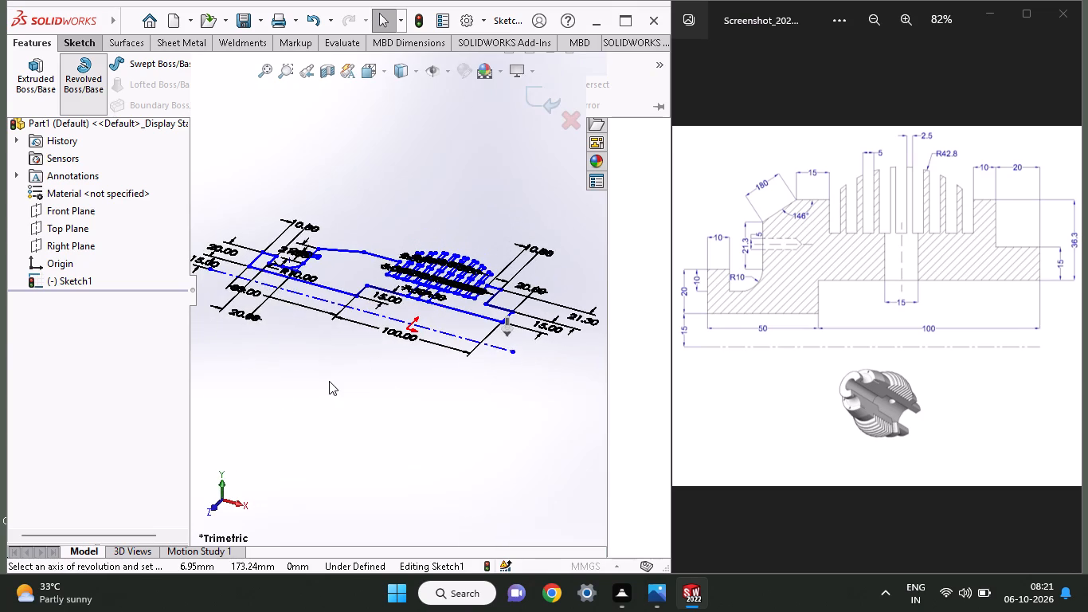
{"action": "left_click", "coordinate": [312, 298]}
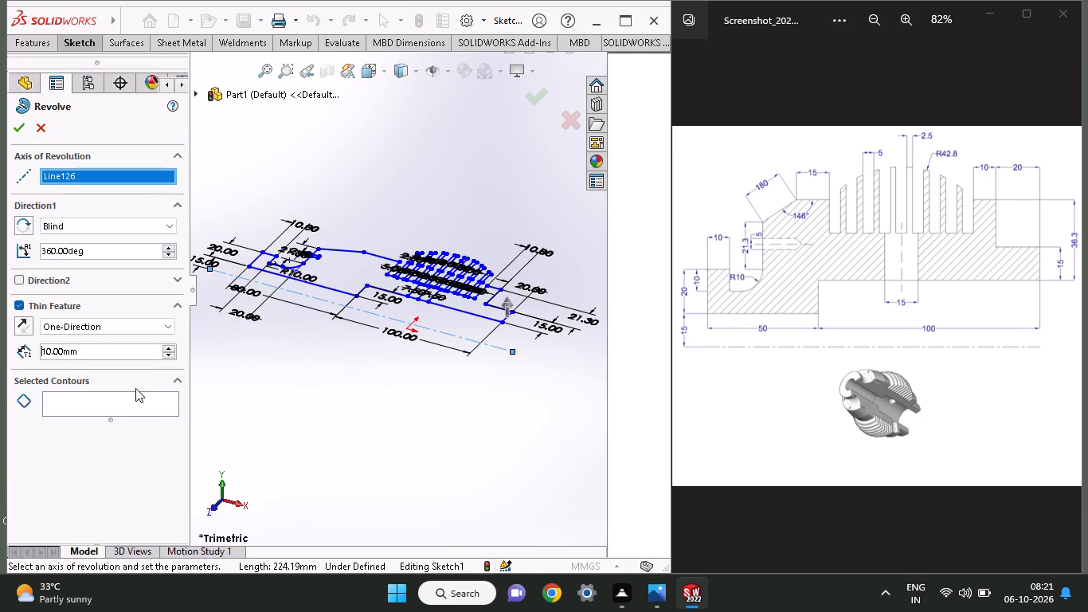
{"action": "left_click", "coordinate": [123, 402]}
{"action": "left_click", "coordinate": [338, 260]}
{"action": "left_click", "coordinate": [344, 269]}
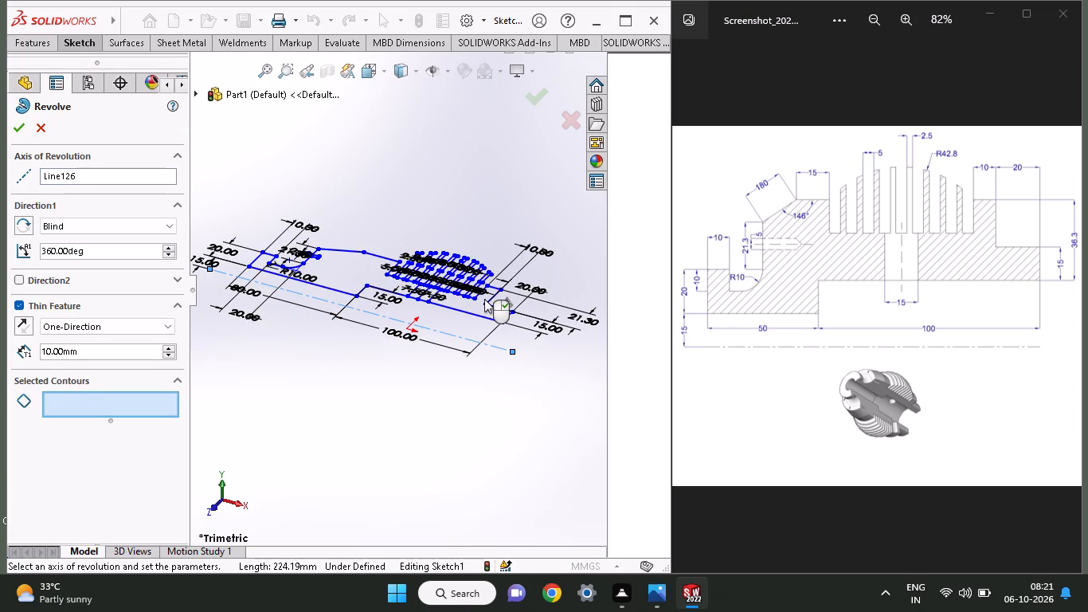
{"action": "left_click", "coordinate": [484, 299]}
{"action": "left_click", "coordinate": [366, 260]}
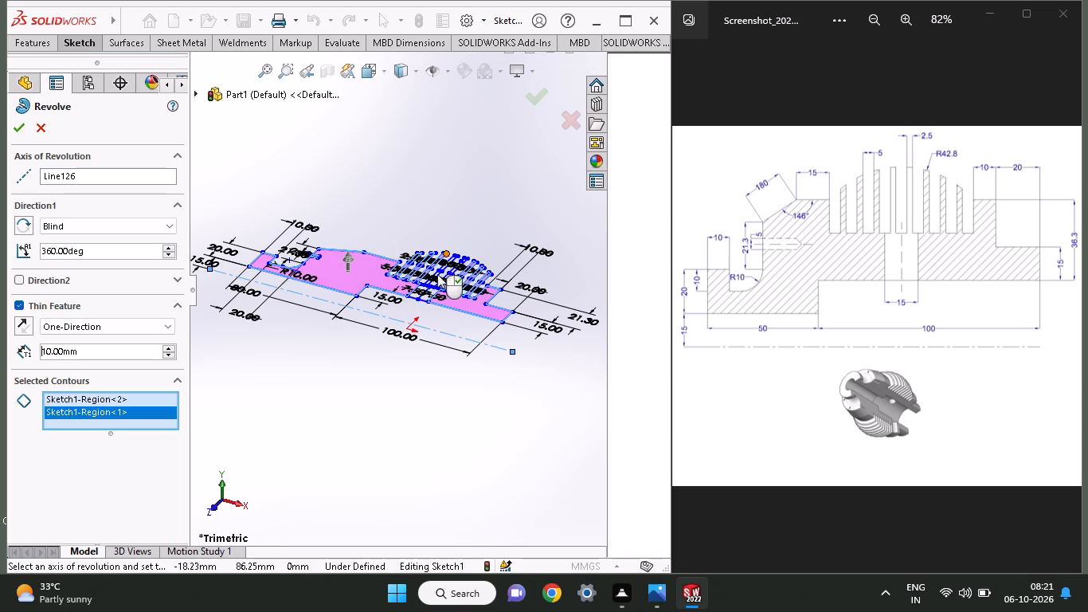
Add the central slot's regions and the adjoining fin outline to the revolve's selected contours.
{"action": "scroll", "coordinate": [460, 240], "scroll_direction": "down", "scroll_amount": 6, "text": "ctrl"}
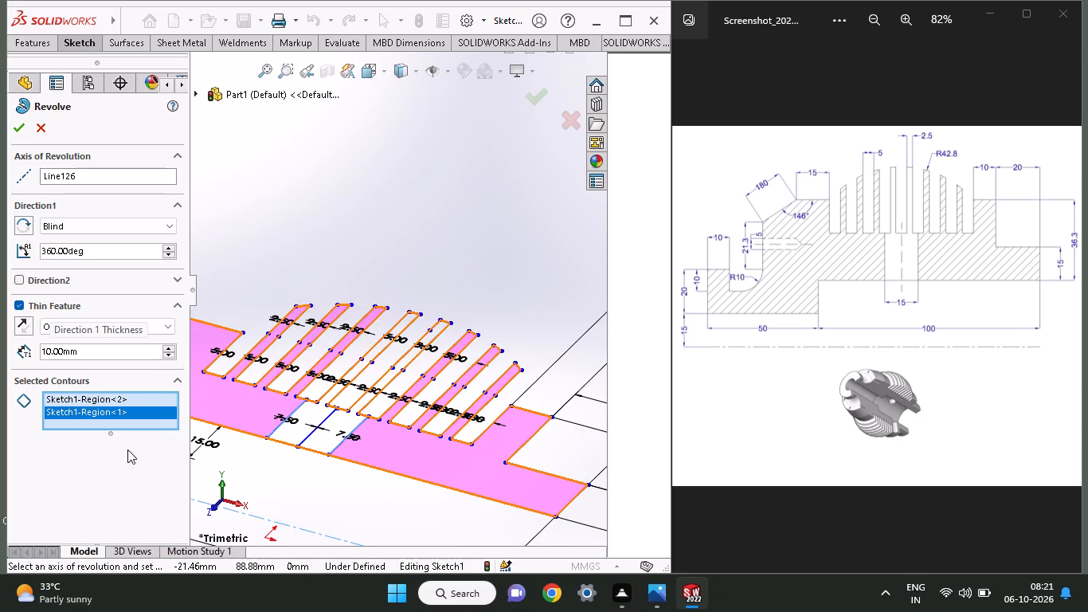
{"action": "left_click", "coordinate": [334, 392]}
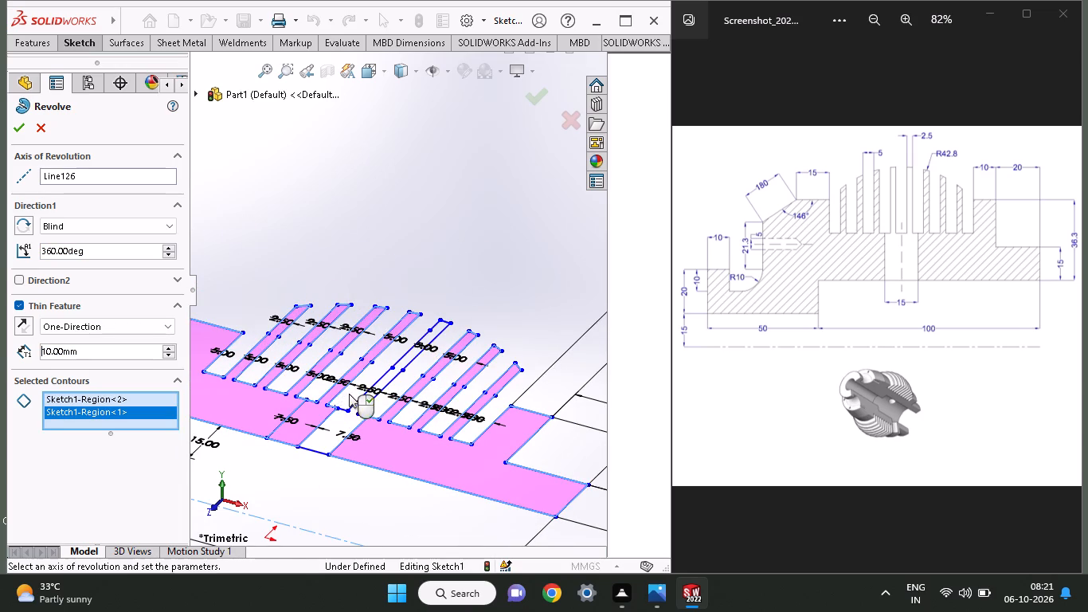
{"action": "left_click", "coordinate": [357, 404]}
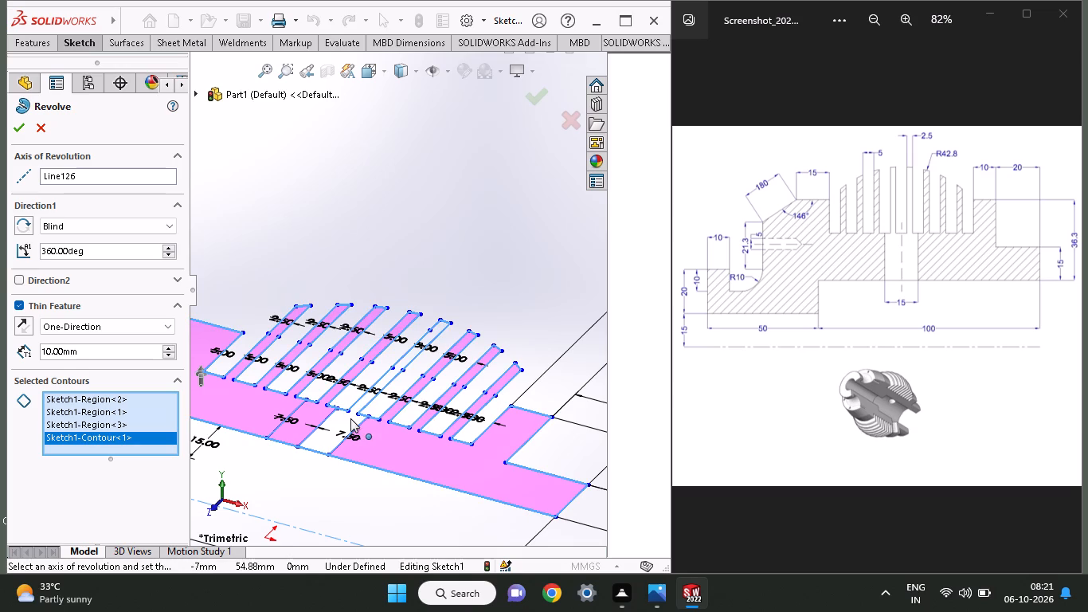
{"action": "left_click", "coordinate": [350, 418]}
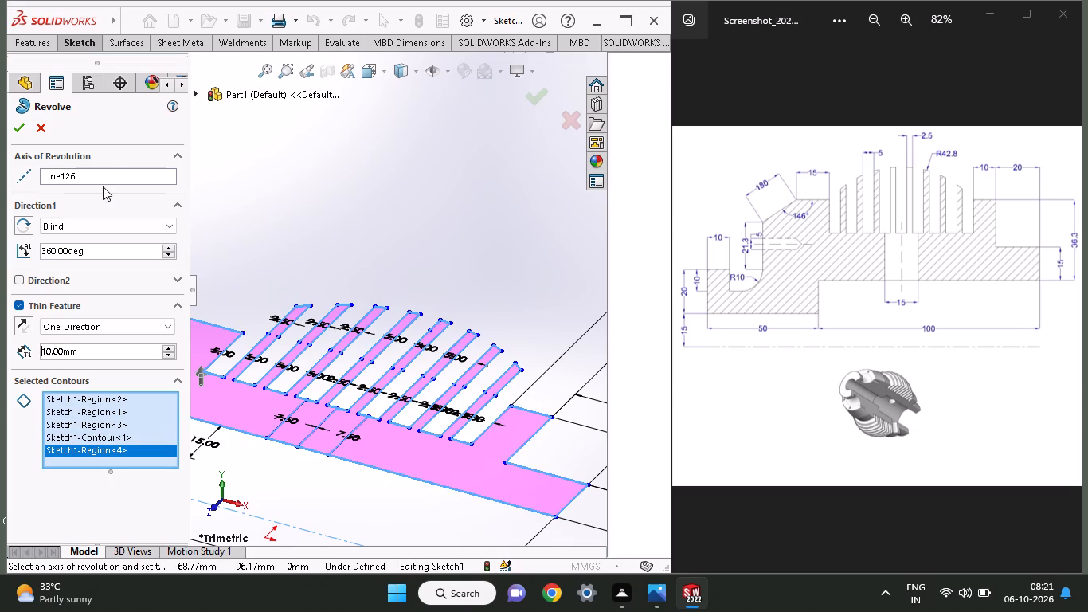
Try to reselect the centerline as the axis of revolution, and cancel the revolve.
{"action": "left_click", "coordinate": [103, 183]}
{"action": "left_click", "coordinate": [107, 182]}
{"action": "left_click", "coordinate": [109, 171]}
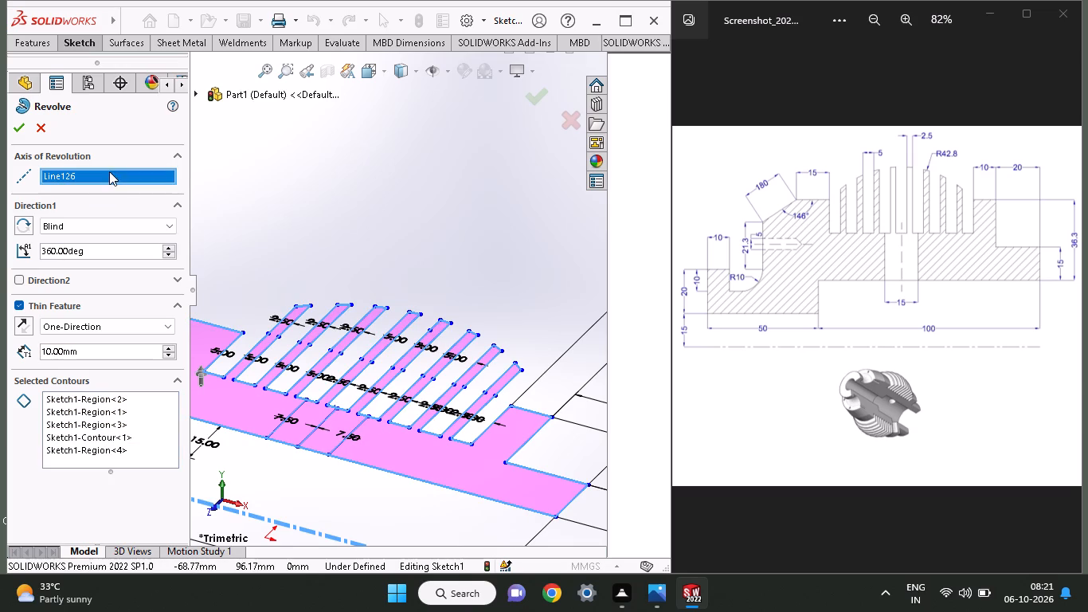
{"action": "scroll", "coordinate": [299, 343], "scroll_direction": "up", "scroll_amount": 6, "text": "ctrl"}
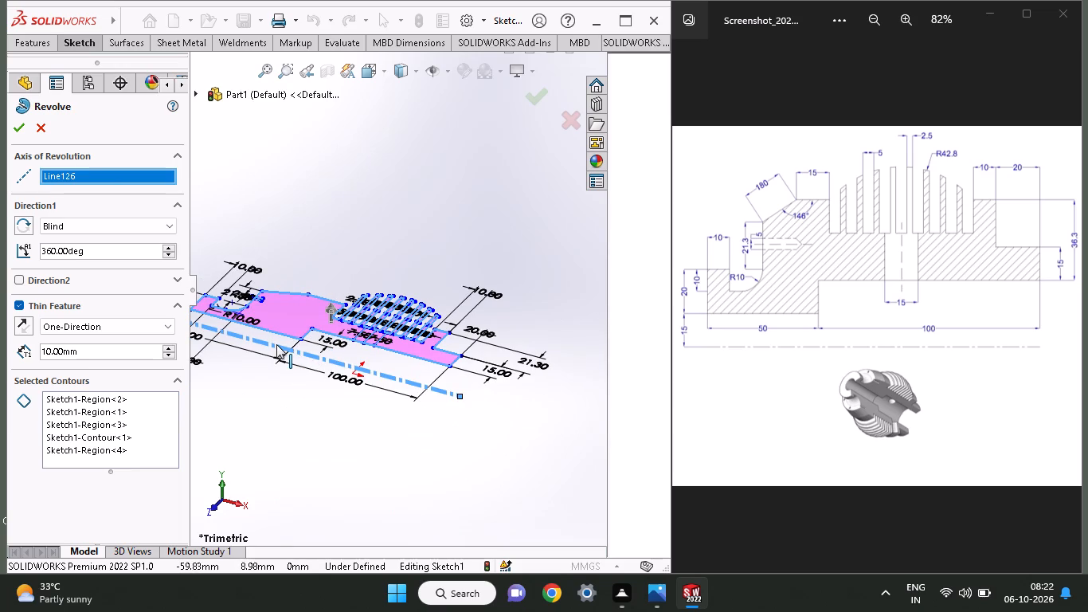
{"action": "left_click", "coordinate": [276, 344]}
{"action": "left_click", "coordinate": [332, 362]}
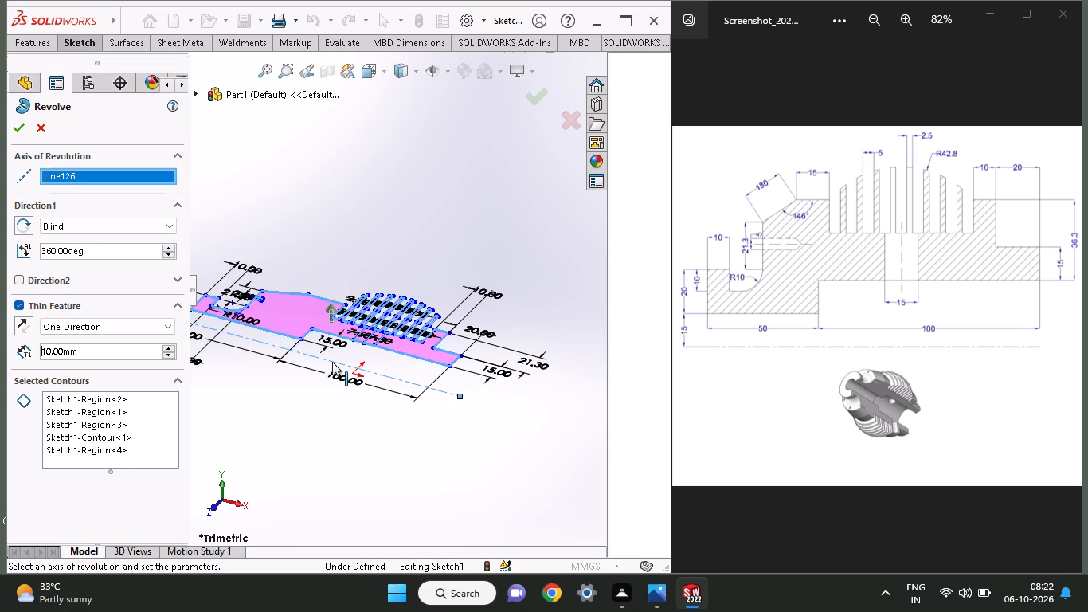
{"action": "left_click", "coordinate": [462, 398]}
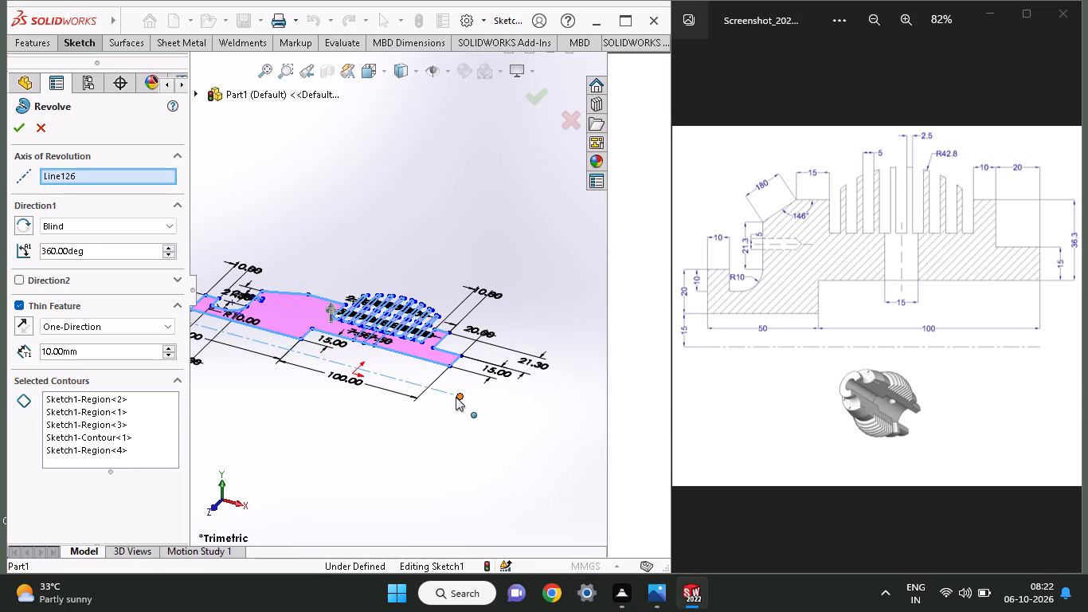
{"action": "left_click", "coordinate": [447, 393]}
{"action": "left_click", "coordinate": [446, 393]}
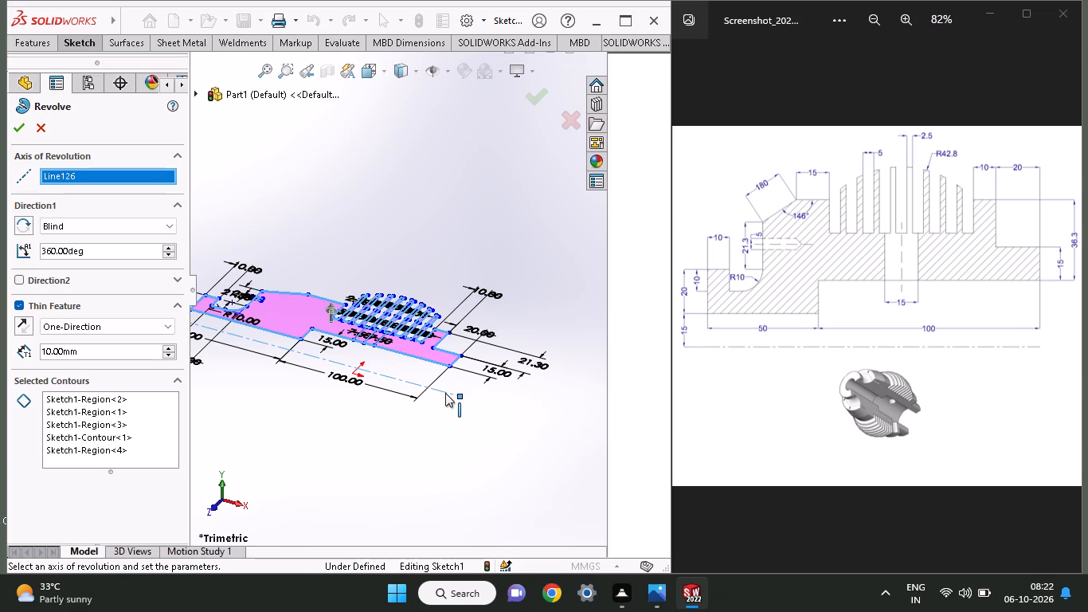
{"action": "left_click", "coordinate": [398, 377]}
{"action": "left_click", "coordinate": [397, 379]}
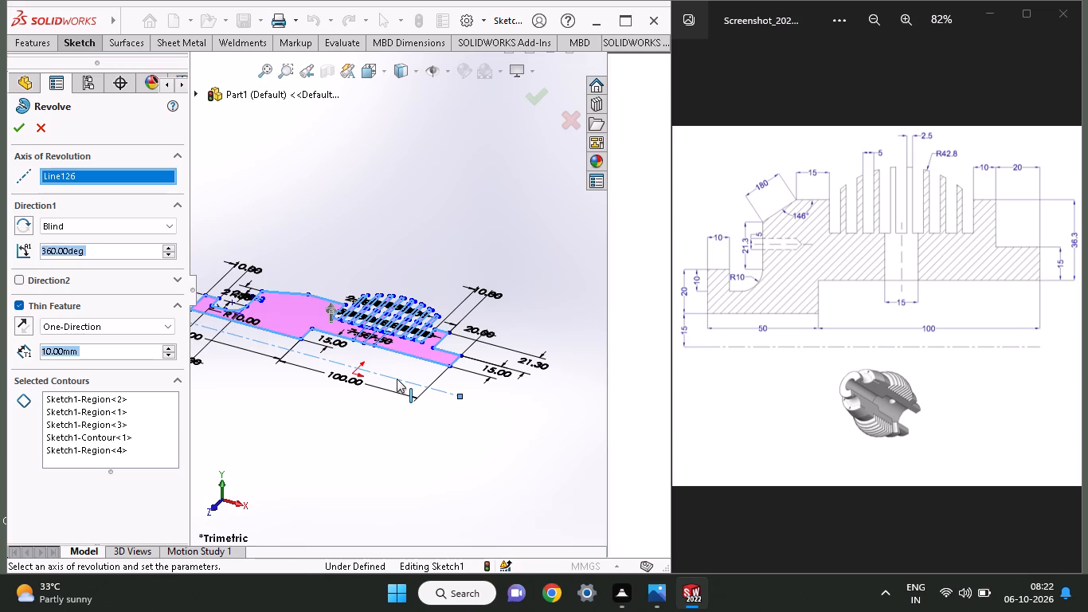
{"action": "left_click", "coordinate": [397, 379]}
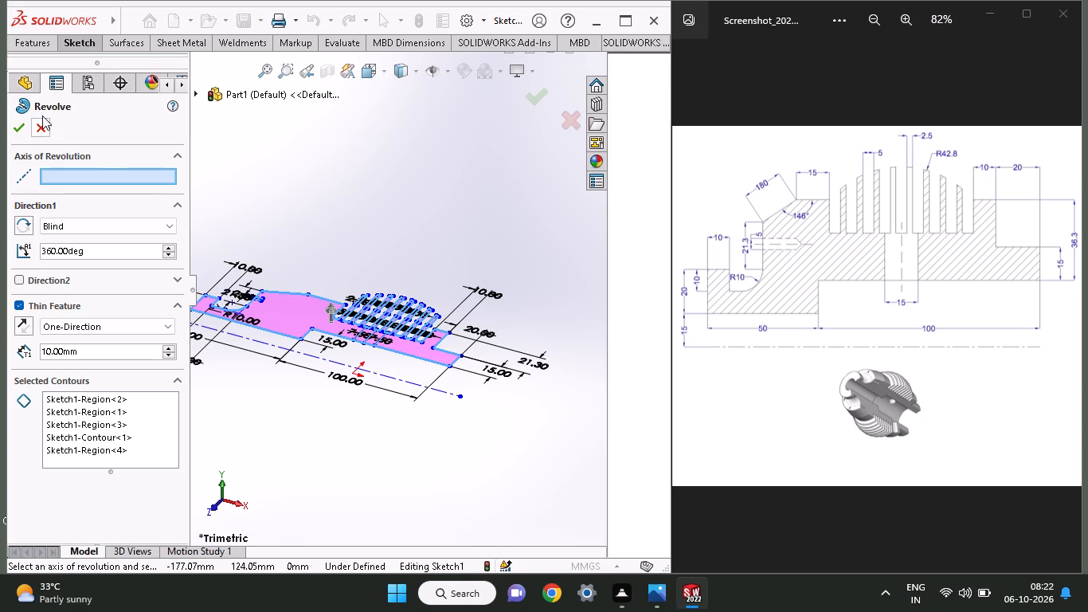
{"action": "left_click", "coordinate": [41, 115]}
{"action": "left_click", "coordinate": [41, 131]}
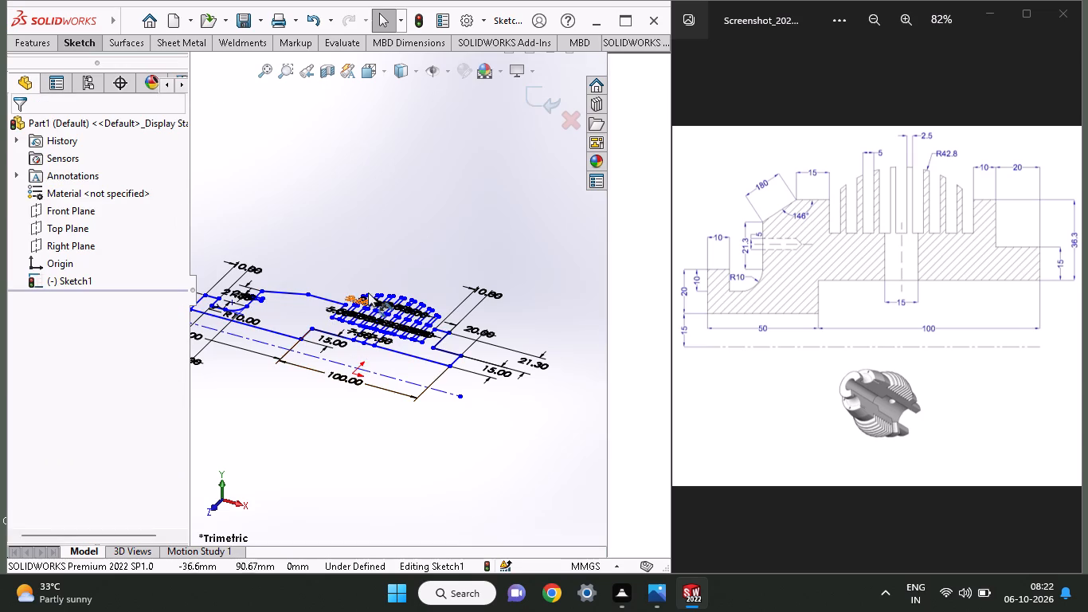
Try a 360-degree revolved boss about the centerline using the main body regions on both sides of the central slot.
{"action": "middle_click_drag", "start_coordinate": [368, 292], "coordinate": [416, 324]}
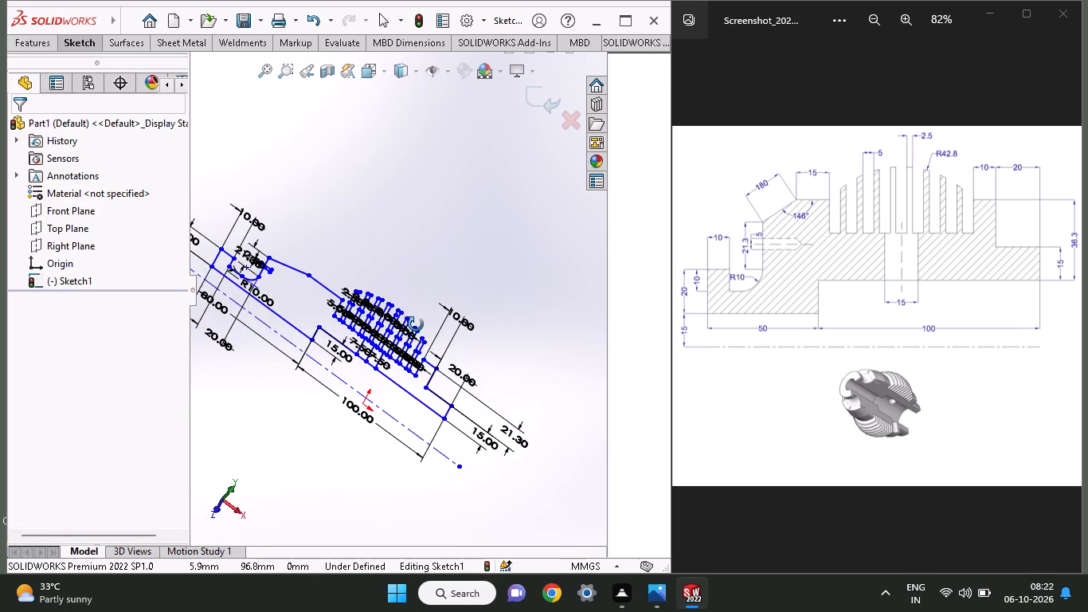
{"action": "middle_click_drag", "start_coordinate": [416, 324], "coordinate": [389, 382]}
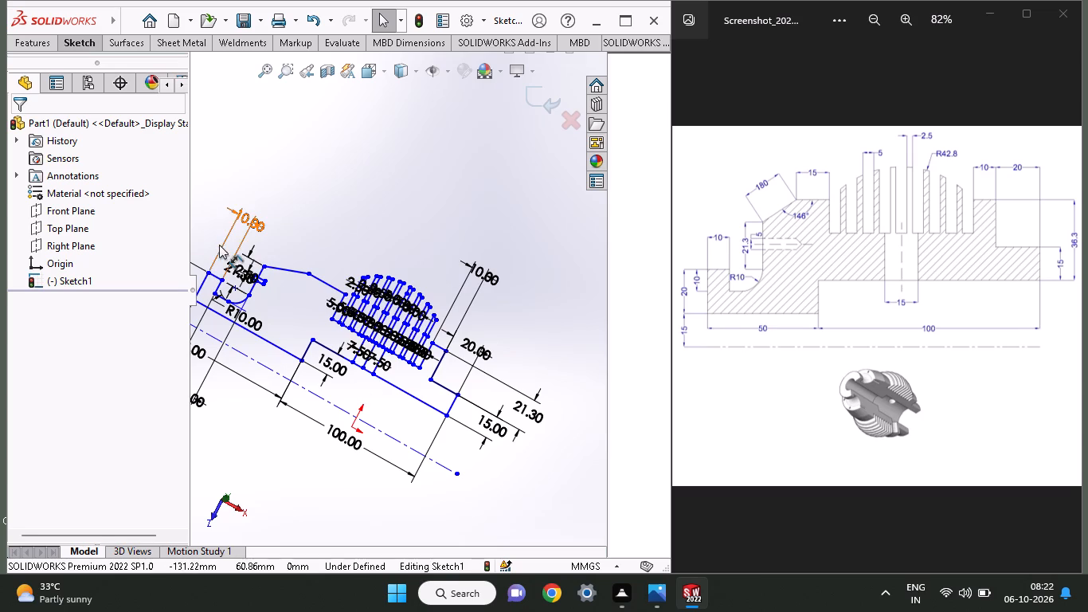
{"action": "middle_click_drag", "start_coordinate": [315, 304], "coordinate": [331, 307]}
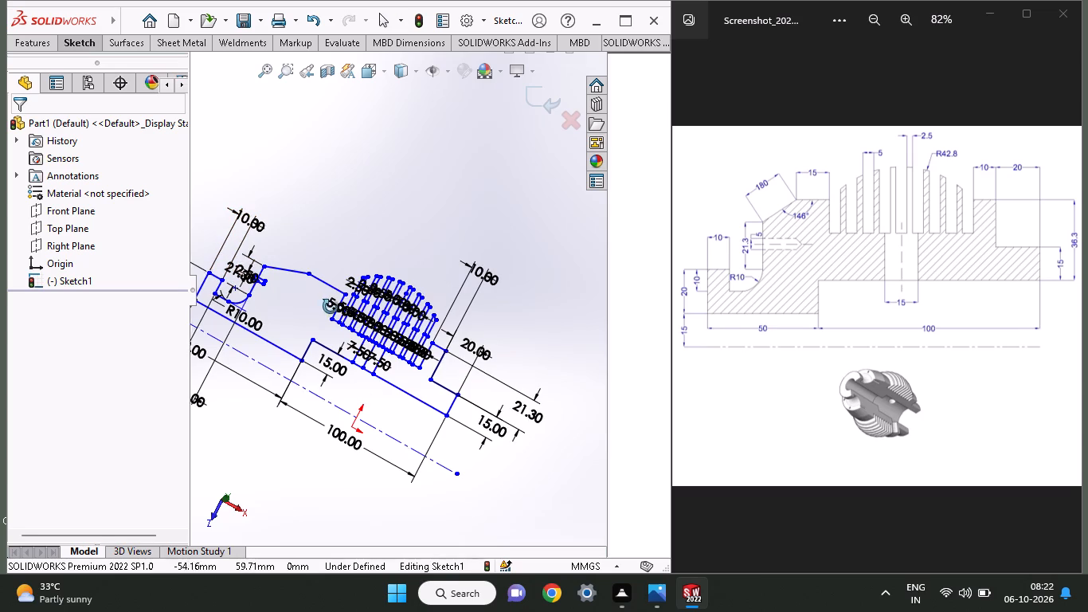
{"action": "middle_click_drag", "start_coordinate": [331, 307], "coordinate": [331, 335]}
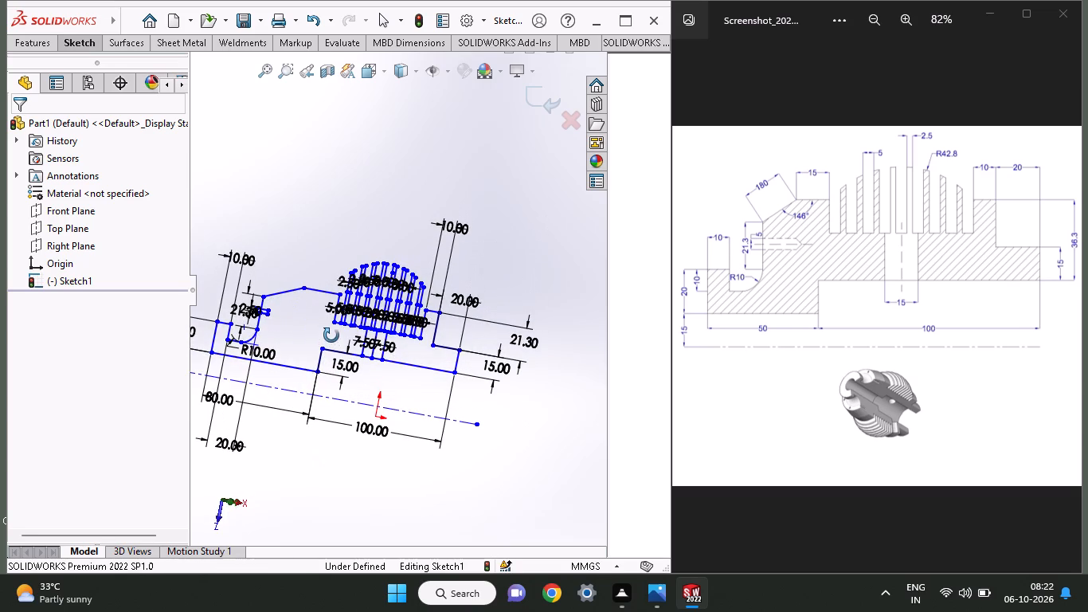
{"action": "middle_click_drag", "start_coordinate": [331, 335], "coordinate": [334, 317]}
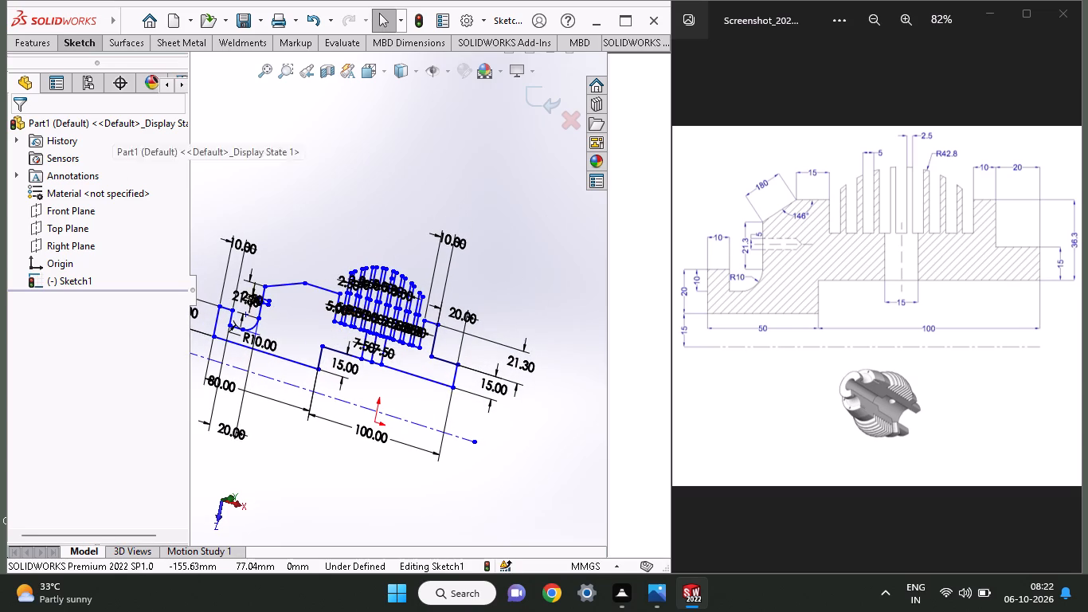
{"action": "left_click", "coordinate": [28, 45]}
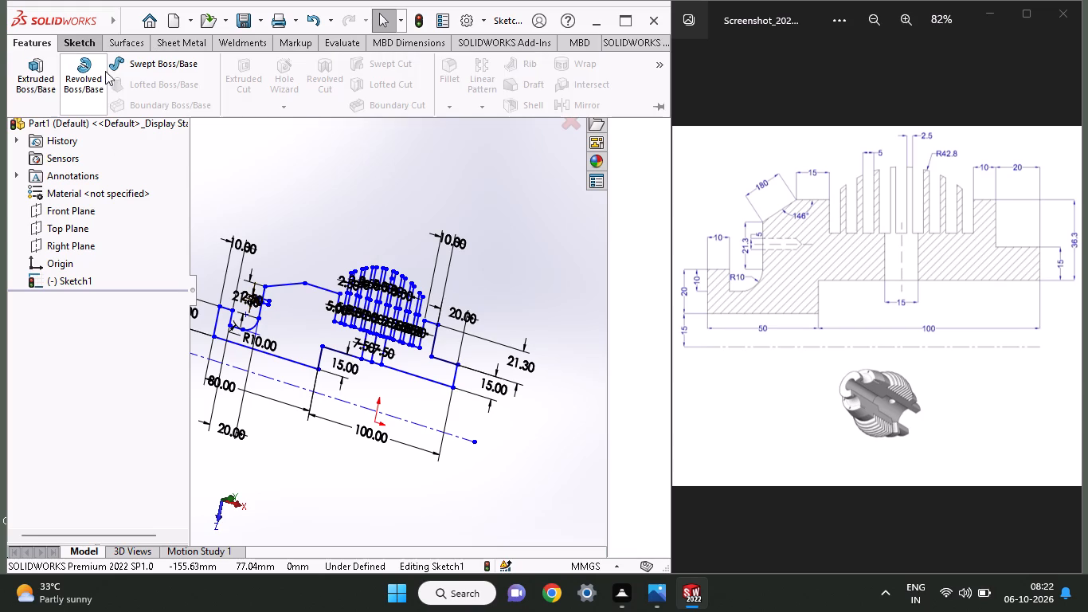
{"action": "left_click", "coordinate": [90, 74]}
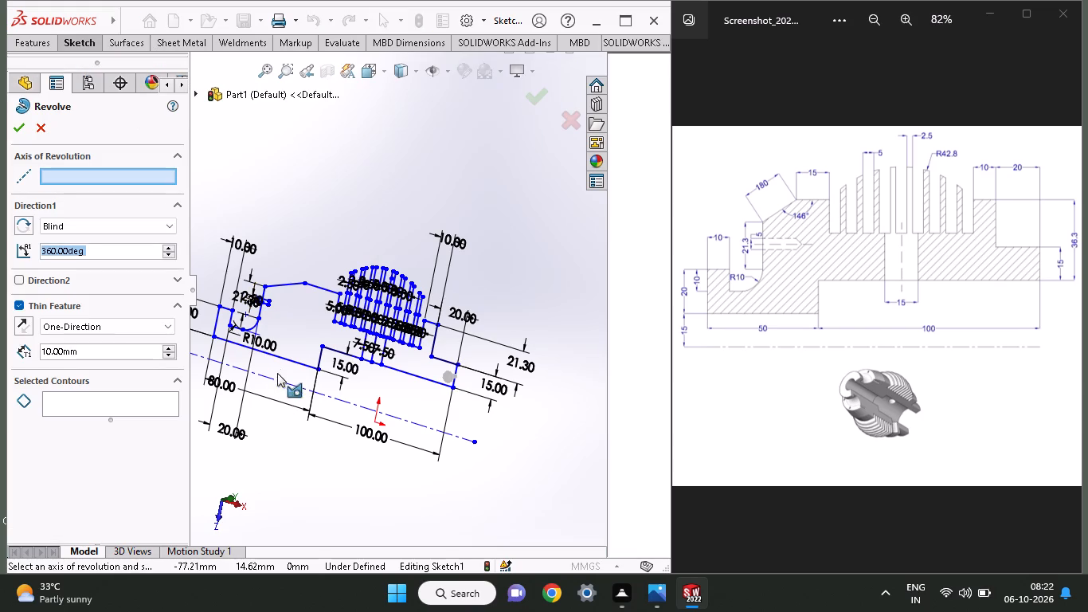
{"action": "left_click", "coordinate": [276, 379]}
{"action": "left_click", "coordinate": [133, 406]}
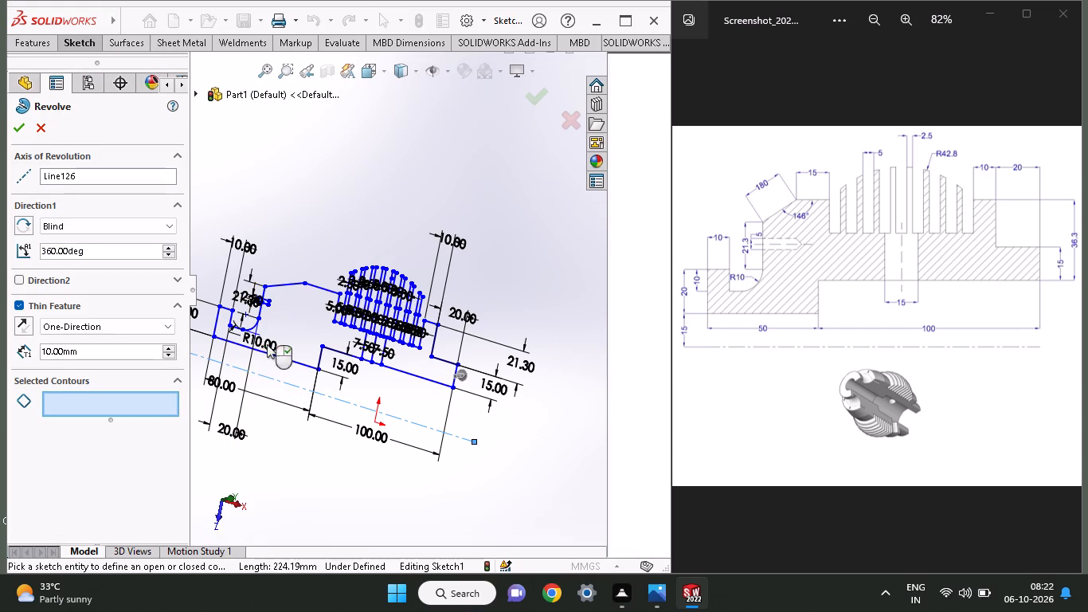
{"action": "left_click", "coordinate": [295, 331]}
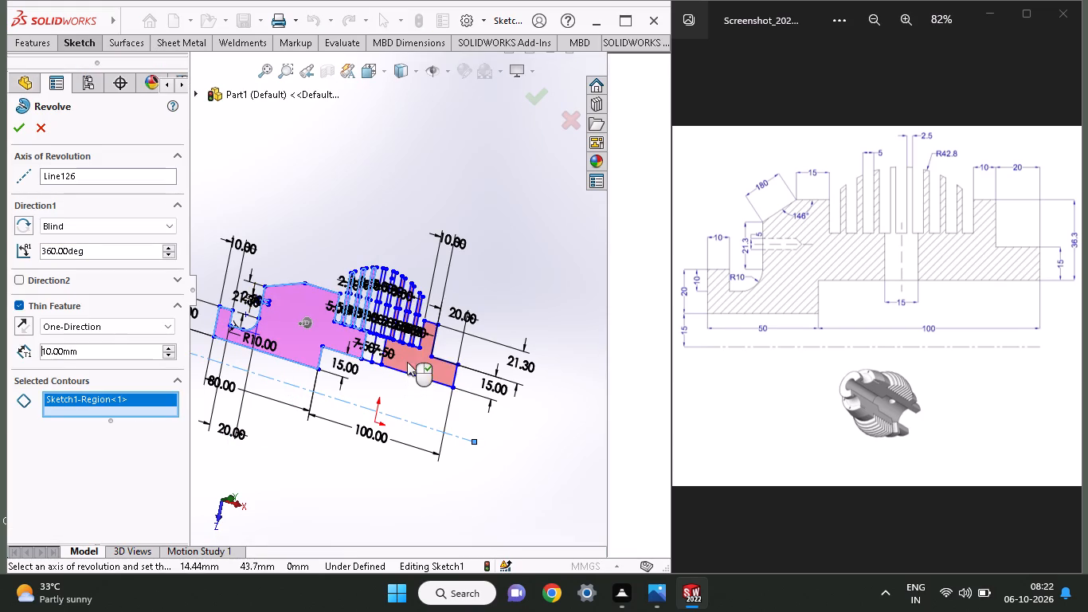
{"action": "left_click", "coordinate": [407, 362]}
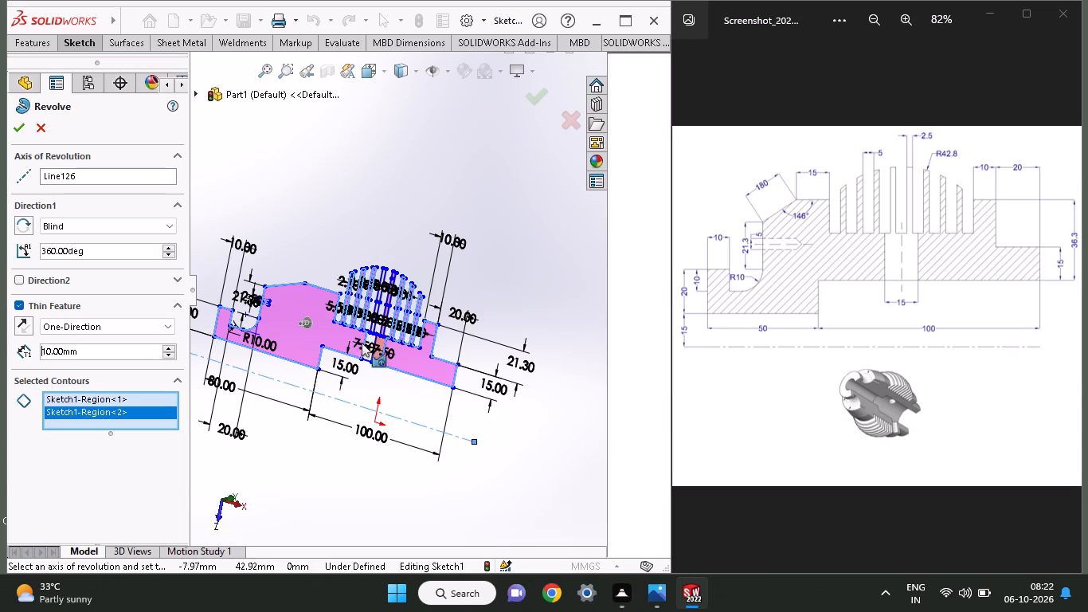
{"action": "left_click", "coordinate": [18, 127]}
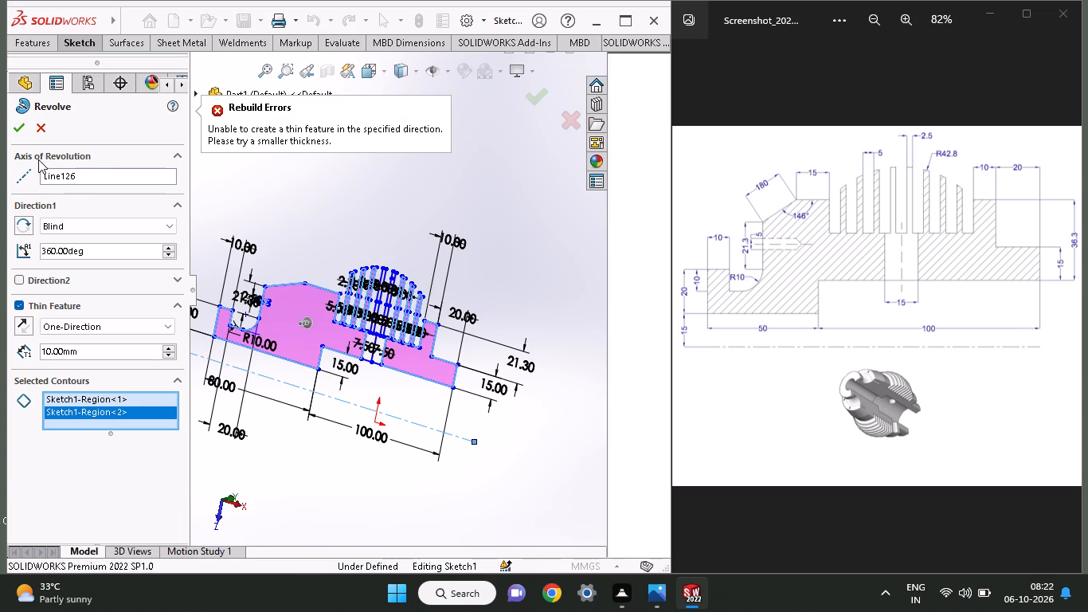
Turn off the thin feature option and try to complete the revolve as a solid.
{"action": "left_click", "coordinate": [17, 299]}
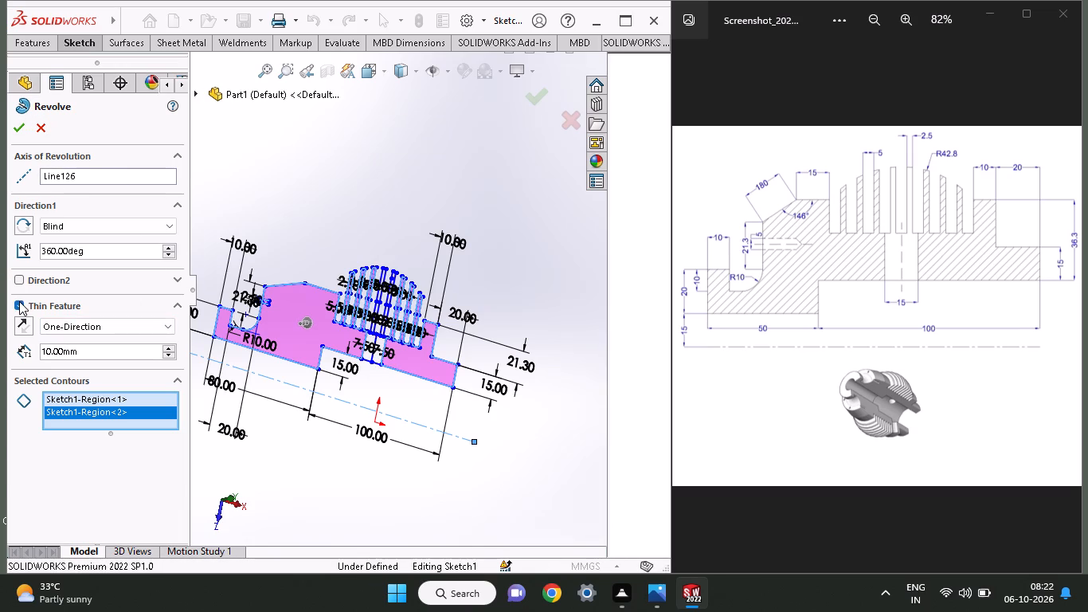
{"action": "left_click", "coordinate": [19, 301]}
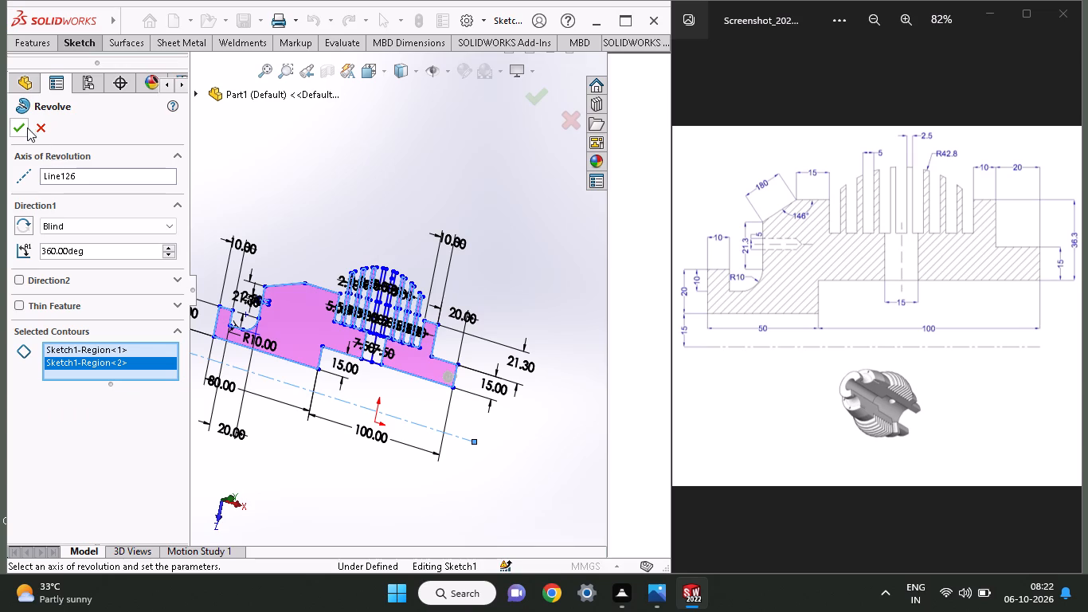
{"action": "left_click", "coordinate": [27, 127]}
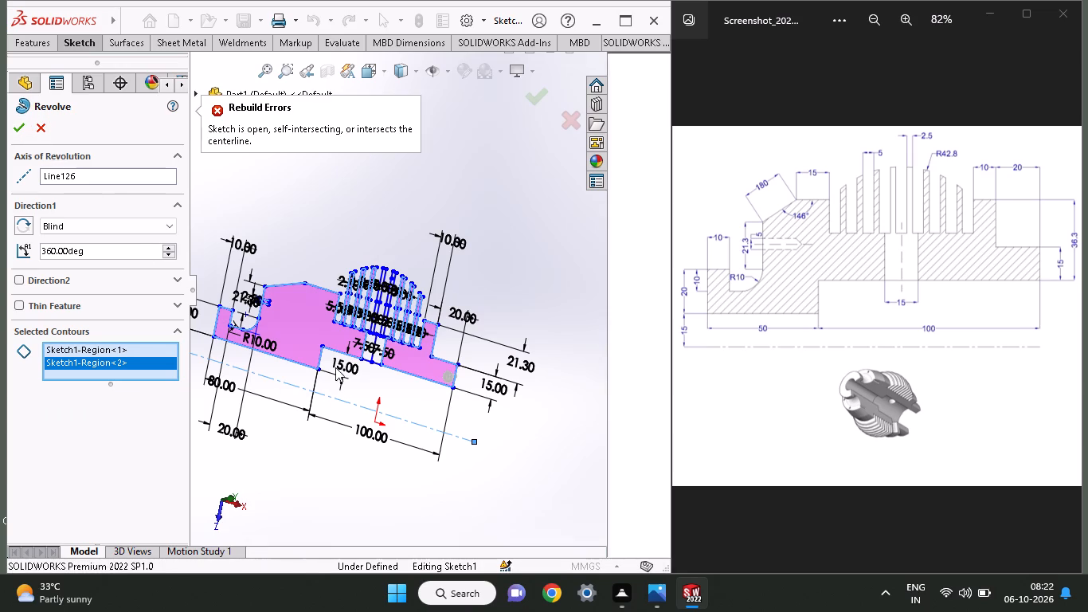
Add the main body region and the stepped end region on the other side of the central slot to the revolve's selected contours.
{"action": "left_click", "coordinate": [314, 327]}
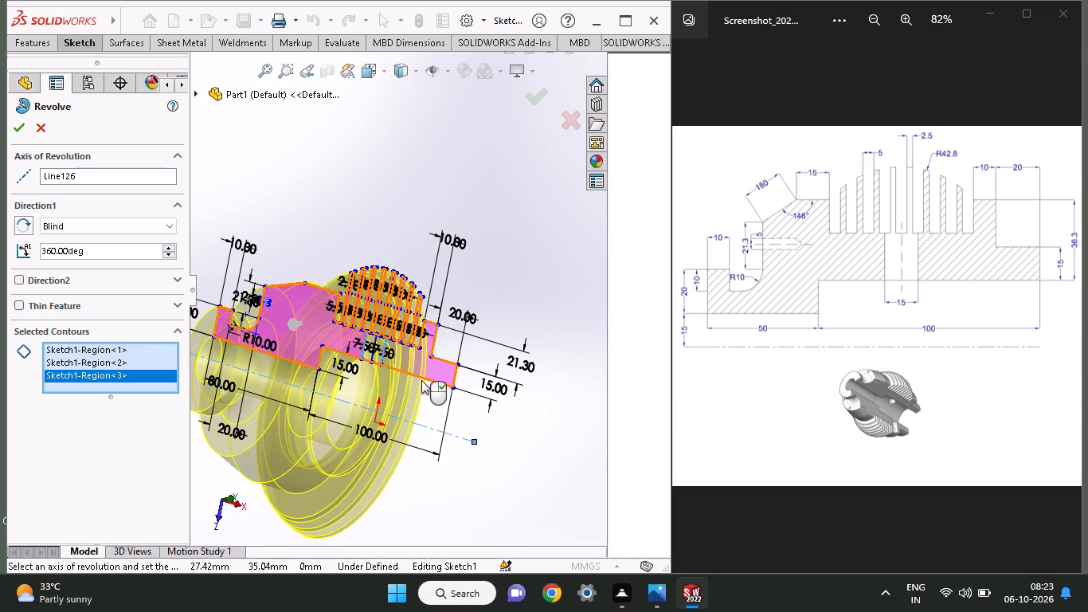
{"action": "scroll", "coordinate": [405, 293], "scroll_direction": "up", "scroll_amount": 3, "text": "ctrl"}
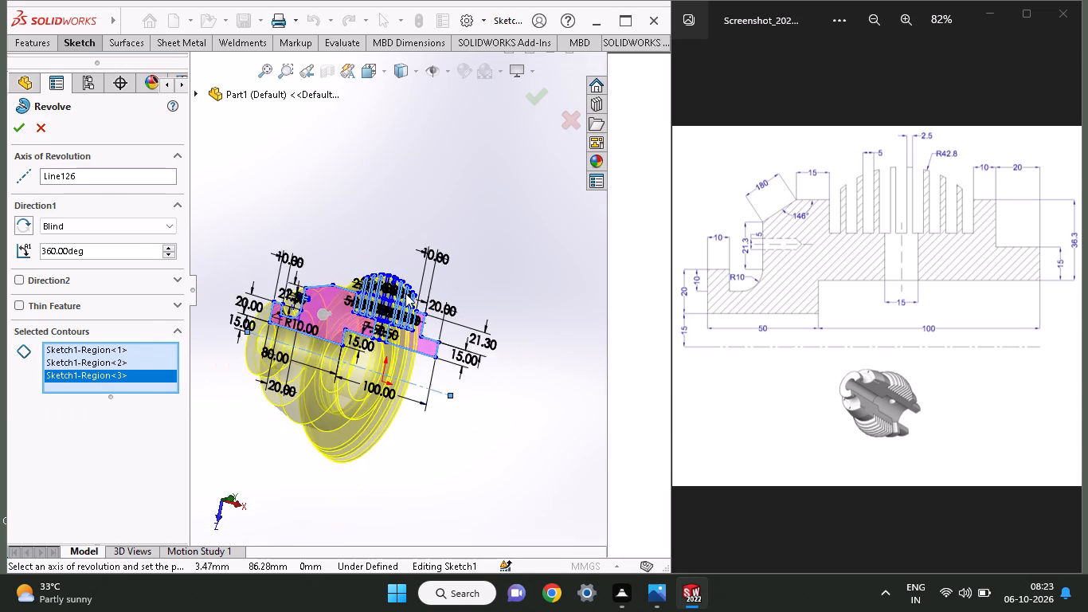
{"action": "scroll", "coordinate": [405, 293], "scroll_direction": "up", "scroll_amount": 1, "text": "ctrl"}
{"action": "scroll", "coordinate": [405, 293], "scroll_direction": "down", "scroll_amount": 6, "text": "ctrl"}
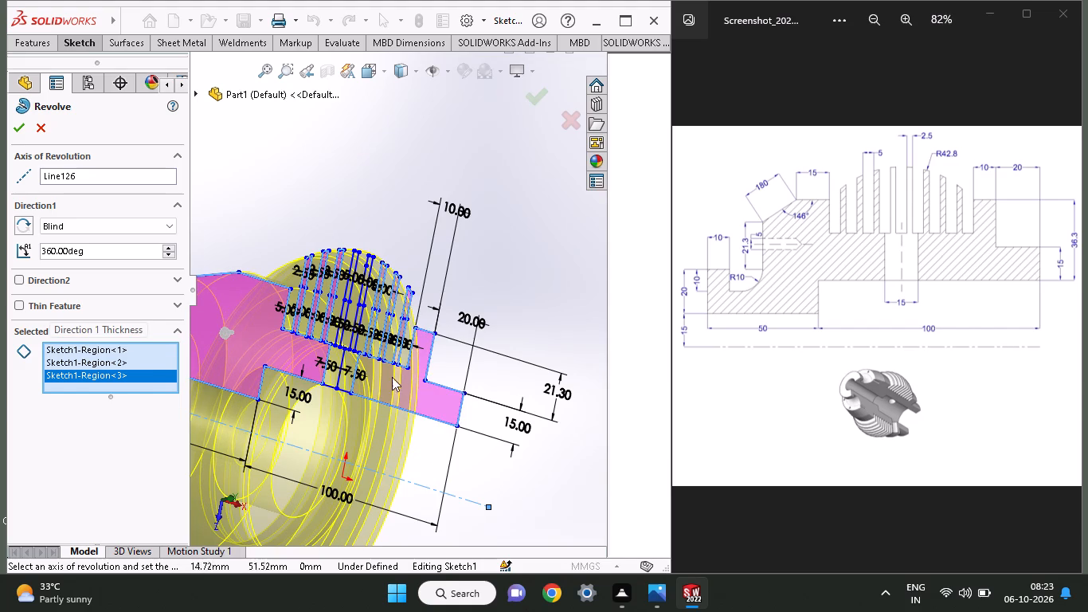
{"action": "left_click", "coordinate": [419, 385]}
Add the fin outline contour to the selection and complete the 360-degree solid revolve about the centerline.
{"action": "middle_click_drag", "start_coordinate": [349, 381], "coordinate": [362, 382]}
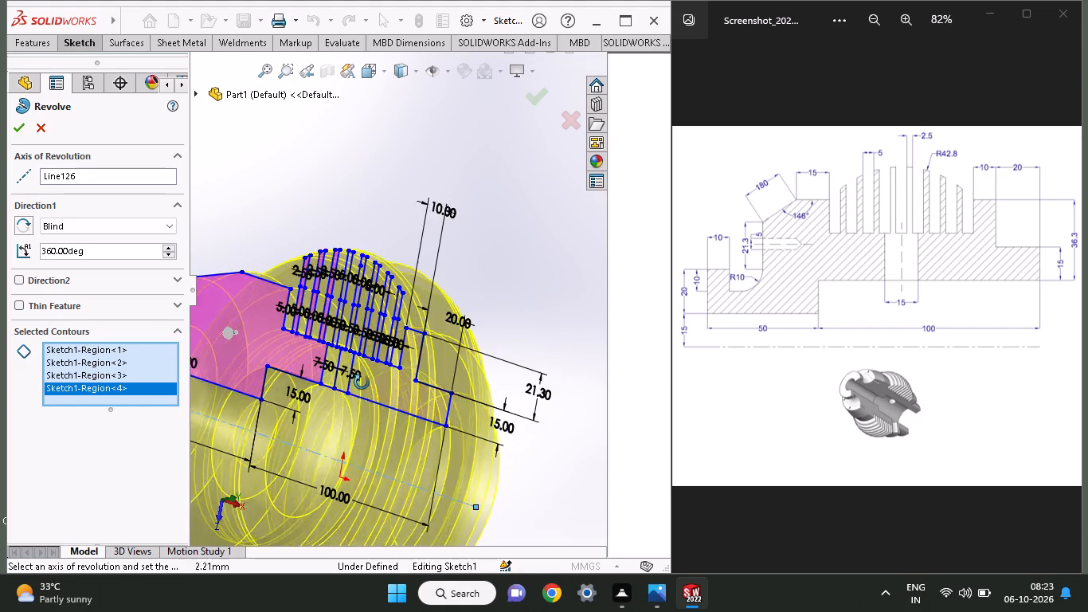
{"action": "middle_click_drag", "start_coordinate": [362, 382], "coordinate": [366, 517]}
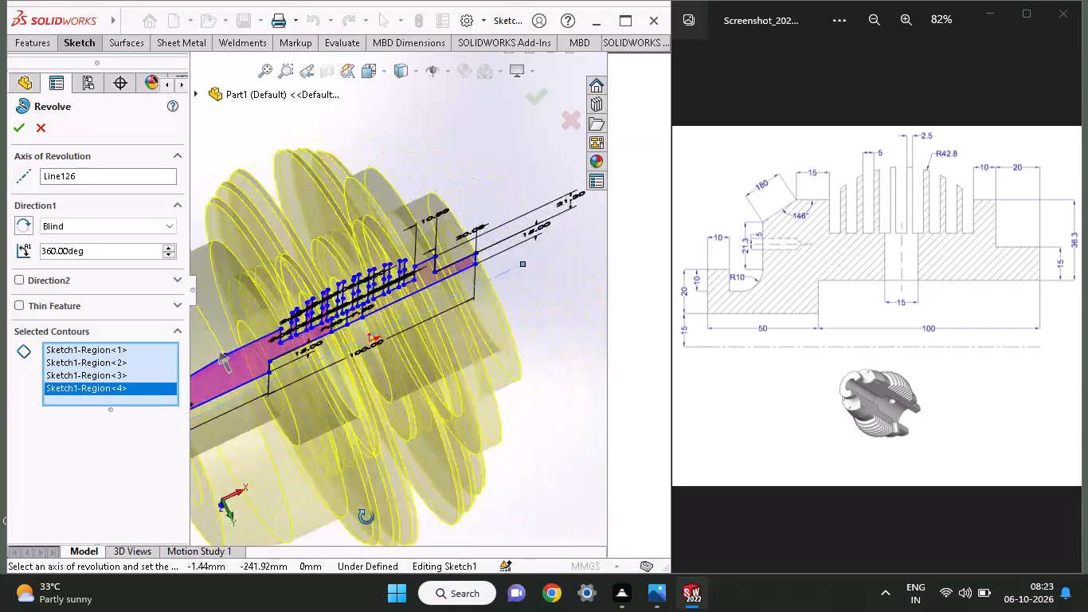
{"action": "middle_click_drag", "start_coordinate": [366, 517], "coordinate": [311, 447]}
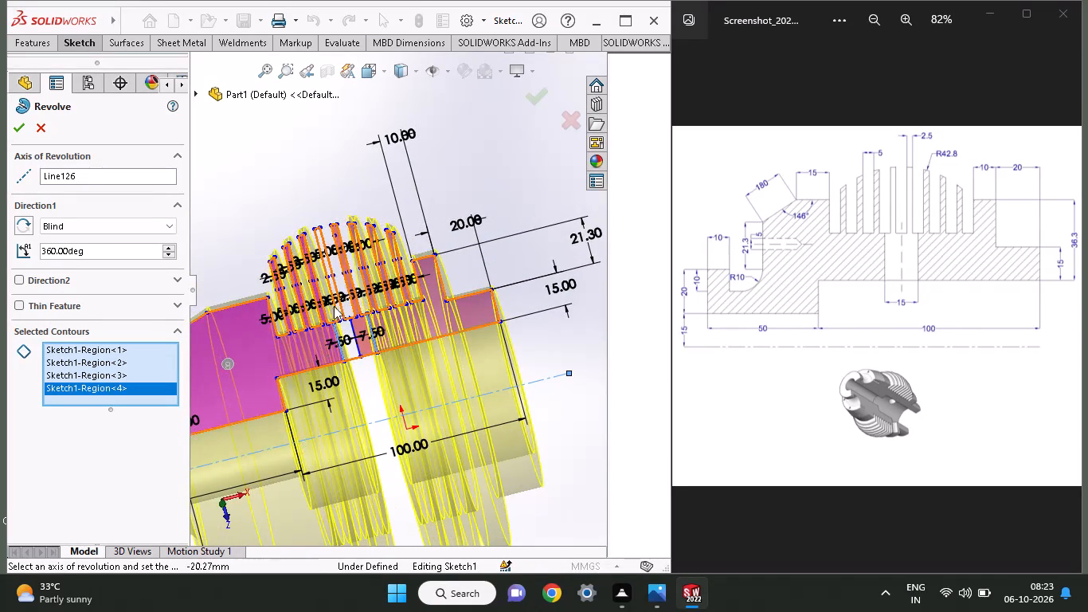
{"action": "left_click", "coordinate": [318, 233]}
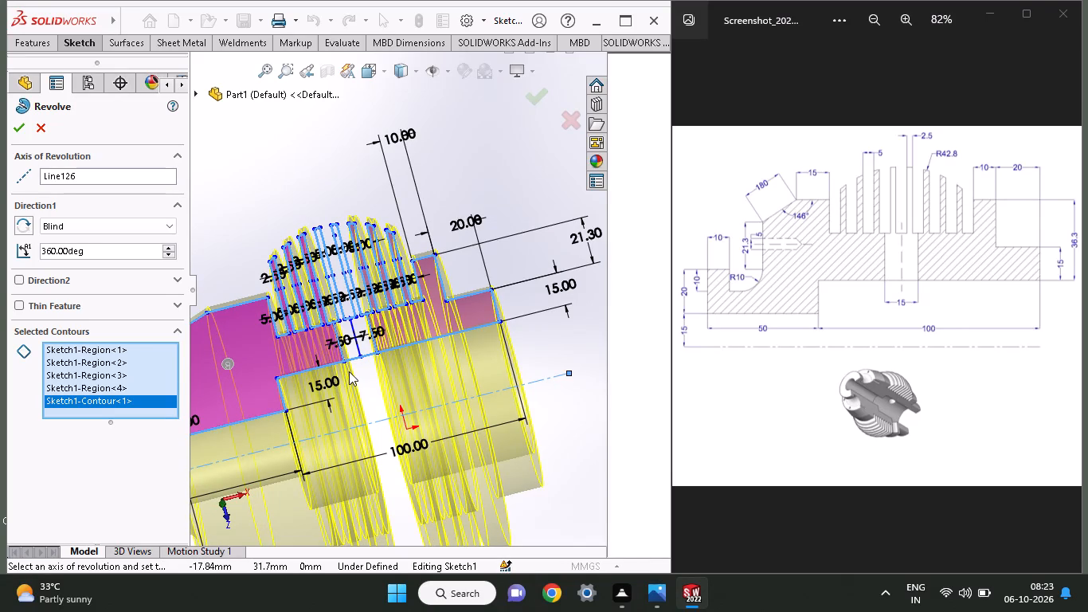
{"action": "scroll", "coordinate": [349, 371], "scroll_direction": "up", "scroll_amount": 3, "text": "ctrl"}
{"action": "scroll", "coordinate": [349, 371], "scroll_direction": "down", "scroll_amount": 5, "text": "ctrl"}
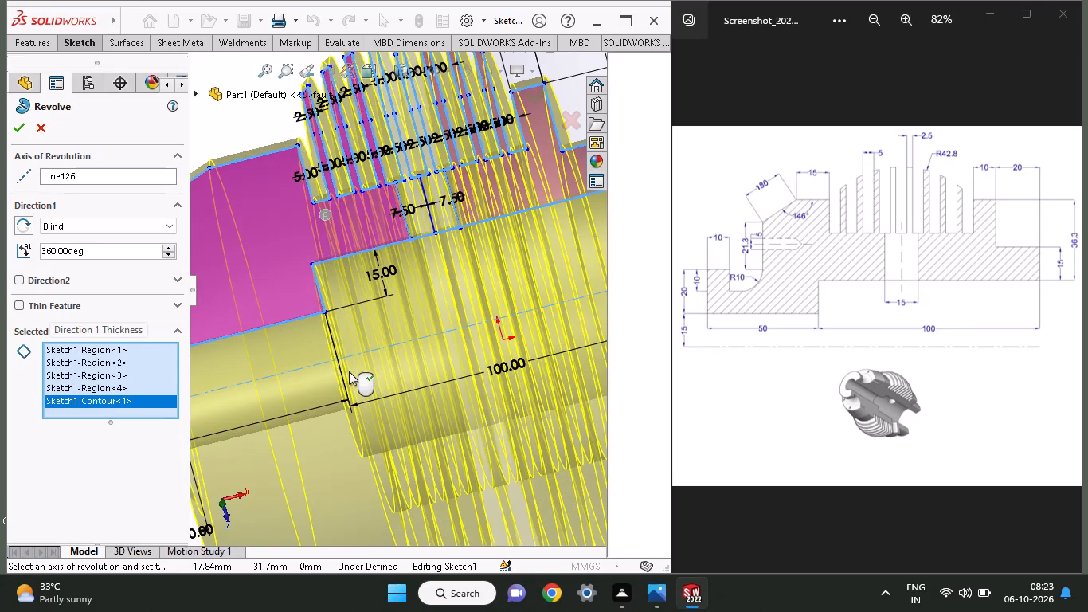
{"action": "middle_click_drag", "start_coordinate": [510, 226], "coordinate": [476, 241]}
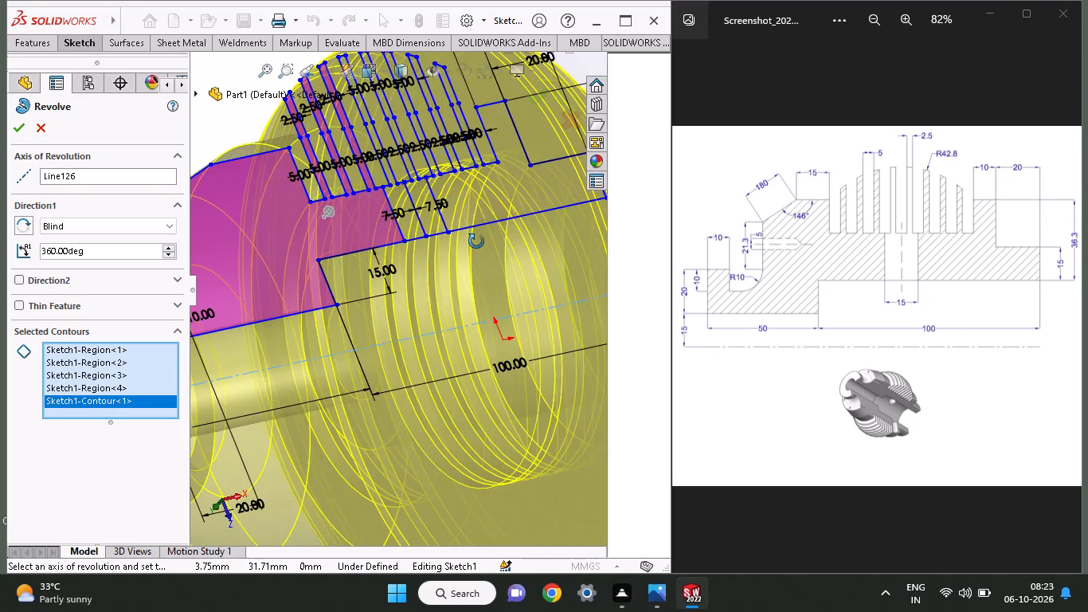
{"action": "middle_click_drag", "start_coordinate": [476, 241], "coordinate": [528, 357]}
{"action": "middle_click_drag", "start_coordinate": [528, 357], "coordinate": [540, 173]}
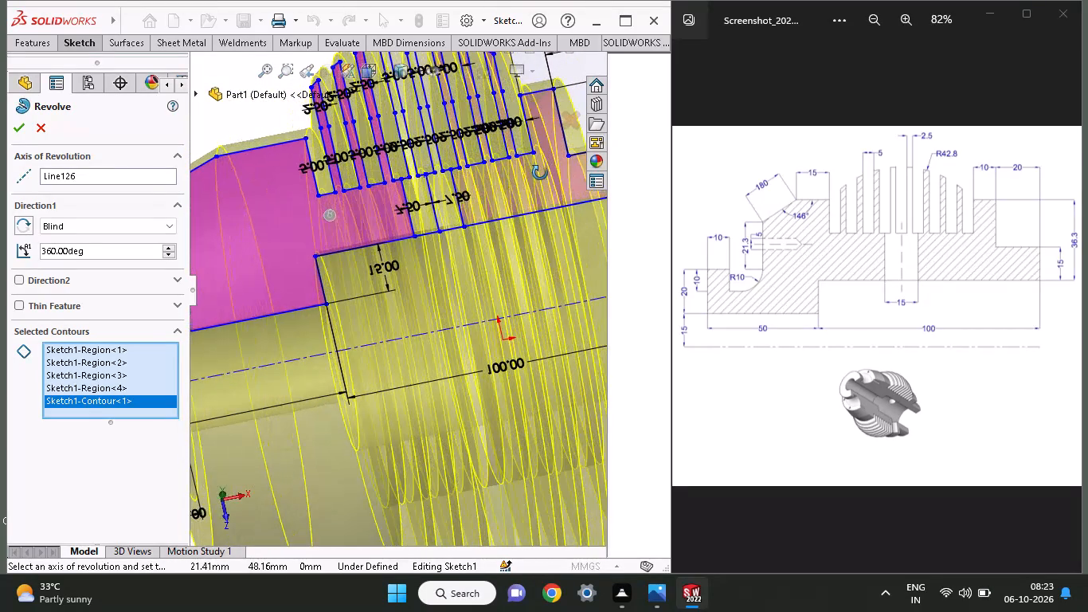
{"action": "middle_click_drag", "start_coordinate": [540, 173], "coordinate": [530, 181]}
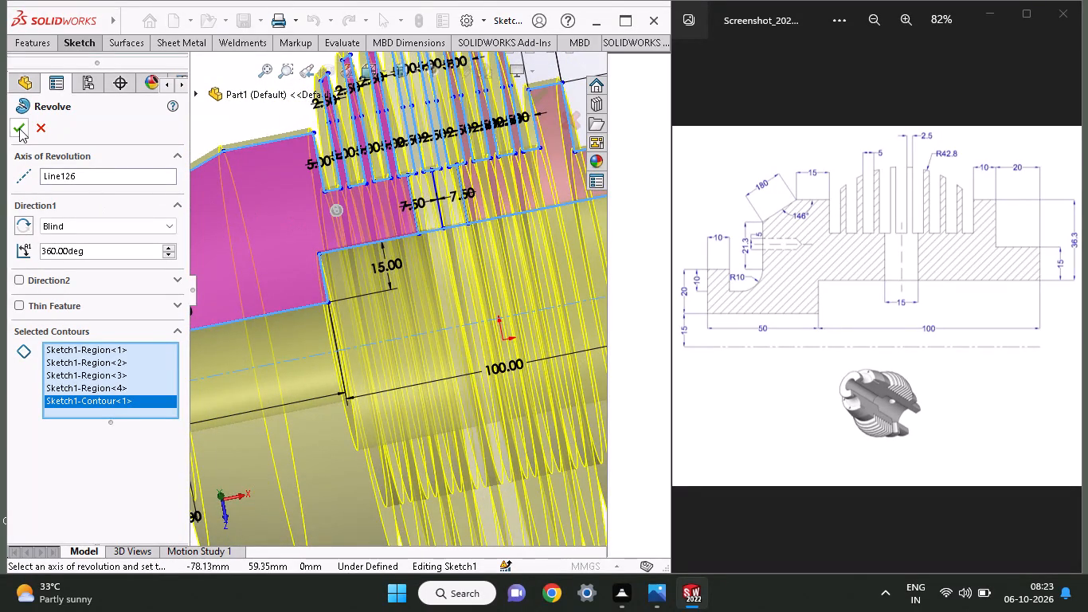
{"action": "left_click", "coordinate": [19, 127]}
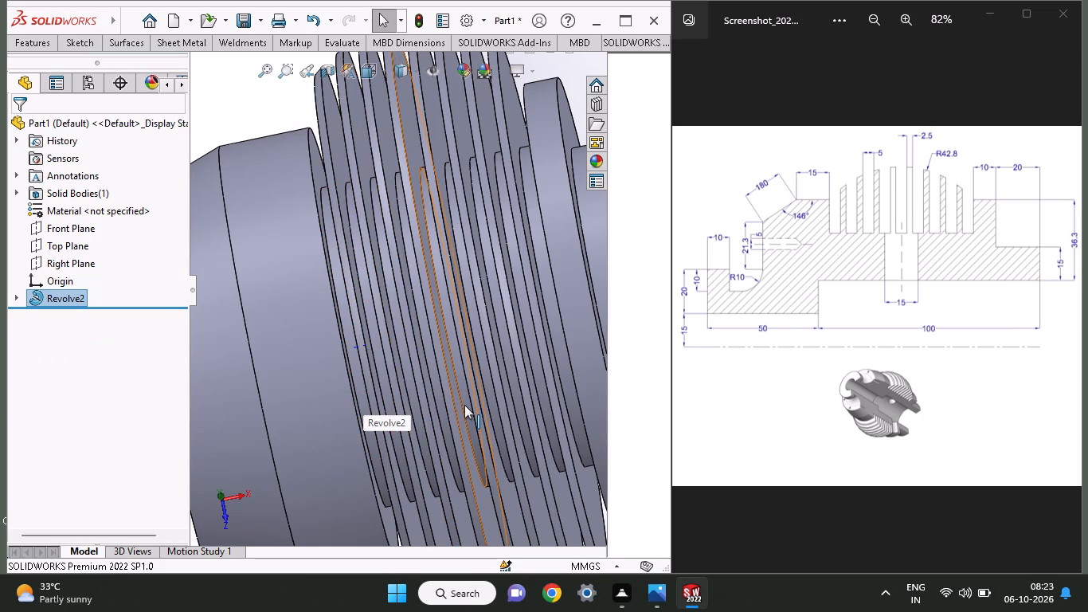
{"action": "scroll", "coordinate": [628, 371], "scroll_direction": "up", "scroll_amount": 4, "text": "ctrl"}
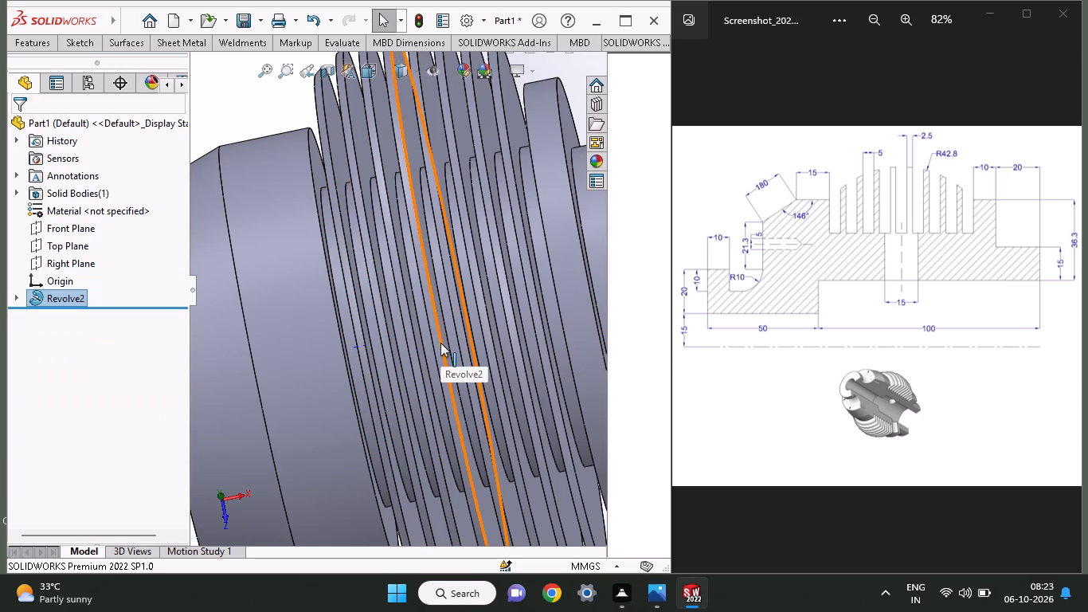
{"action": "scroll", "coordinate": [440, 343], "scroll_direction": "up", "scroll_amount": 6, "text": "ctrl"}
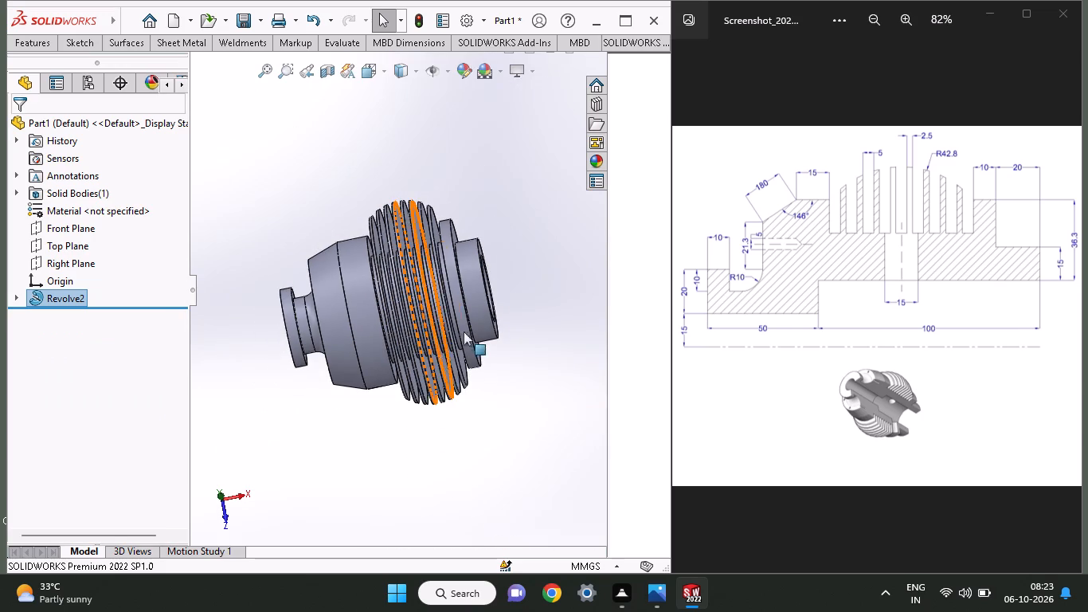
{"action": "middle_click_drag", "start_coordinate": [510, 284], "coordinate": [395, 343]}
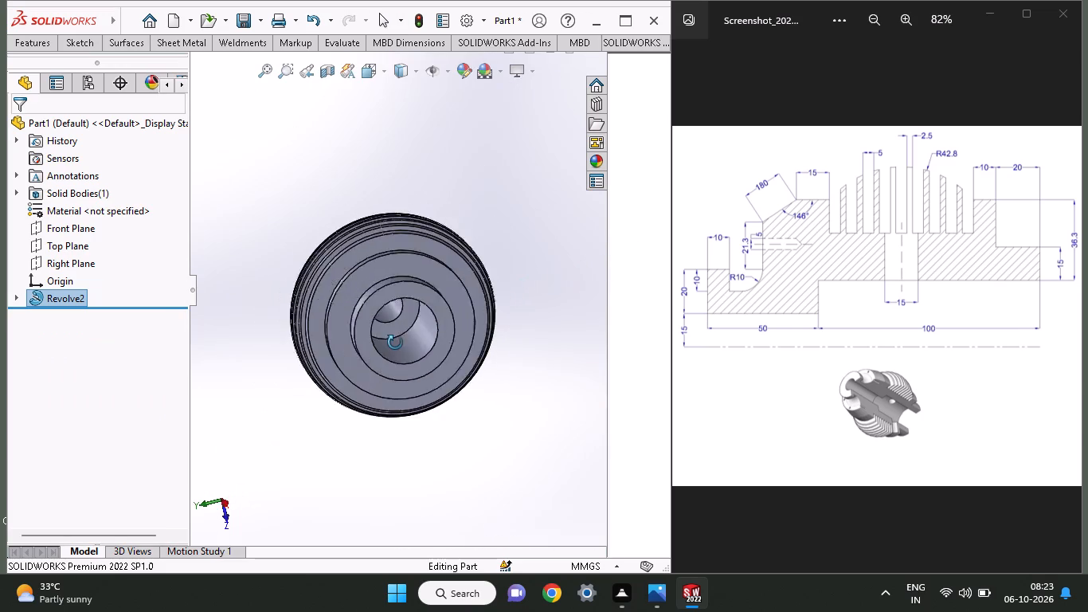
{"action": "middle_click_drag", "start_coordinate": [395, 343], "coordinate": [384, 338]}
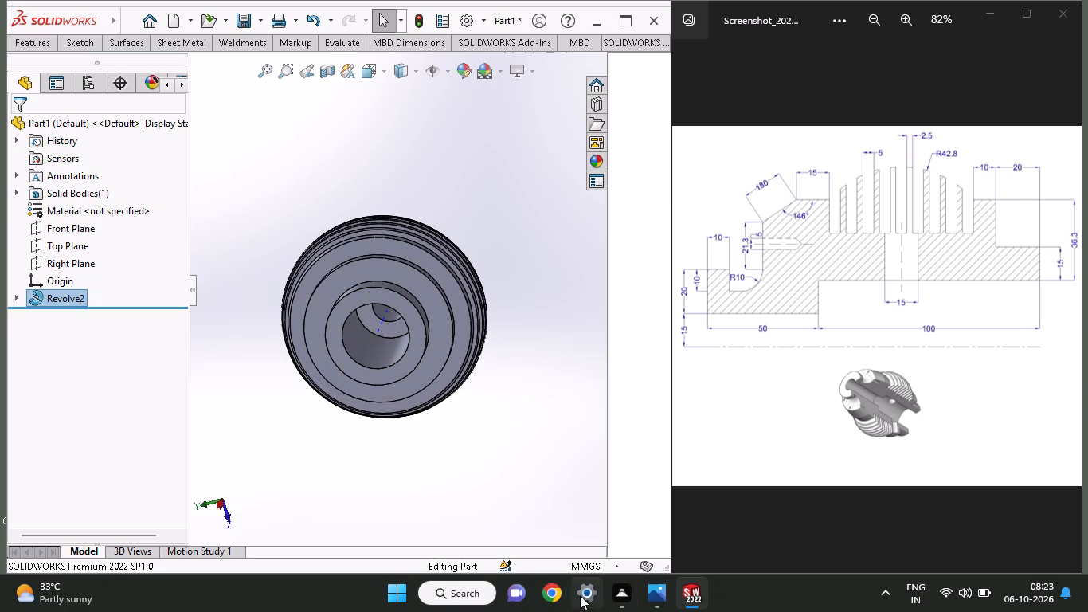
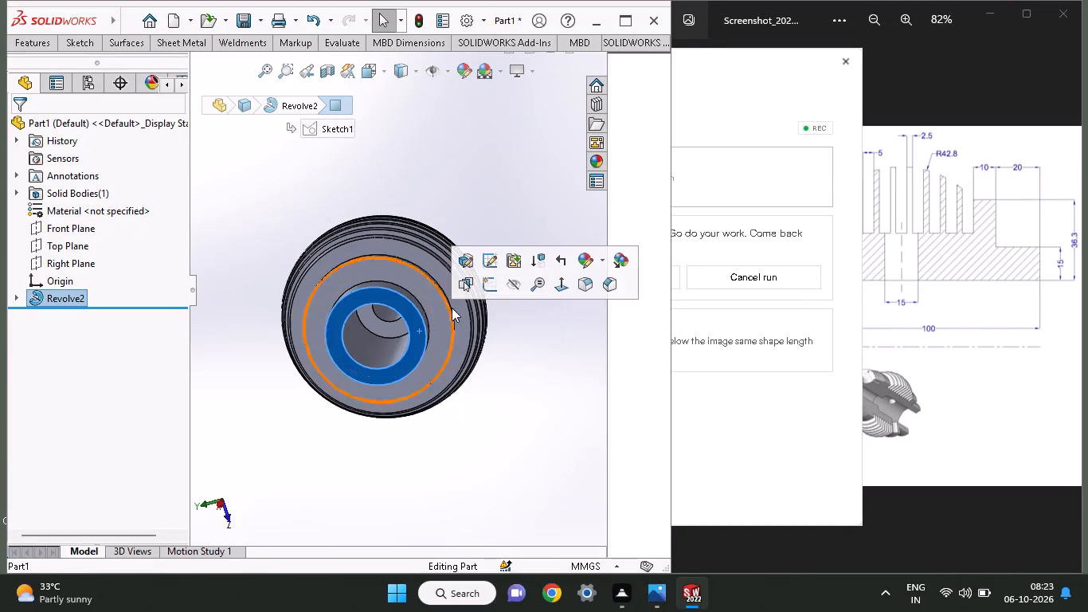
On the annular end face around the bore, sketch three sides of a square about 99 mm wide, starting at the bore centre and extending beyond the fins.
{"action": "left_click", "coordinate": [487, 287]}
{"action": "left_click", "coordinate": [956, 406]}
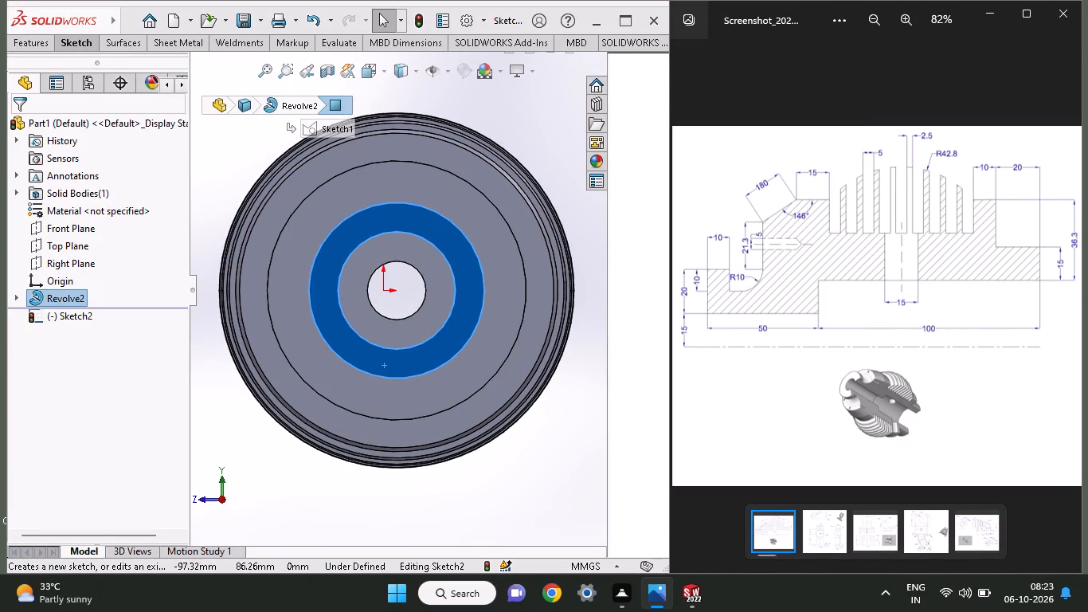
{"action": "left_click", "coordinate": [75, 38]}
{"action": "left_click", "coordinate": [115, 67]}
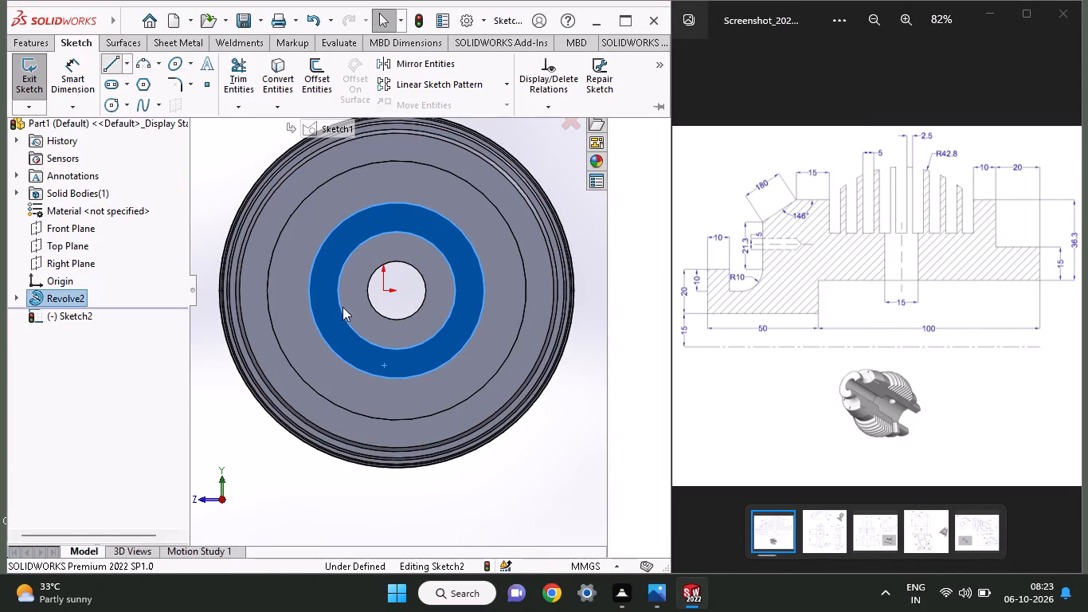
{"action": "left_click", "coordinate": [395, 291]}
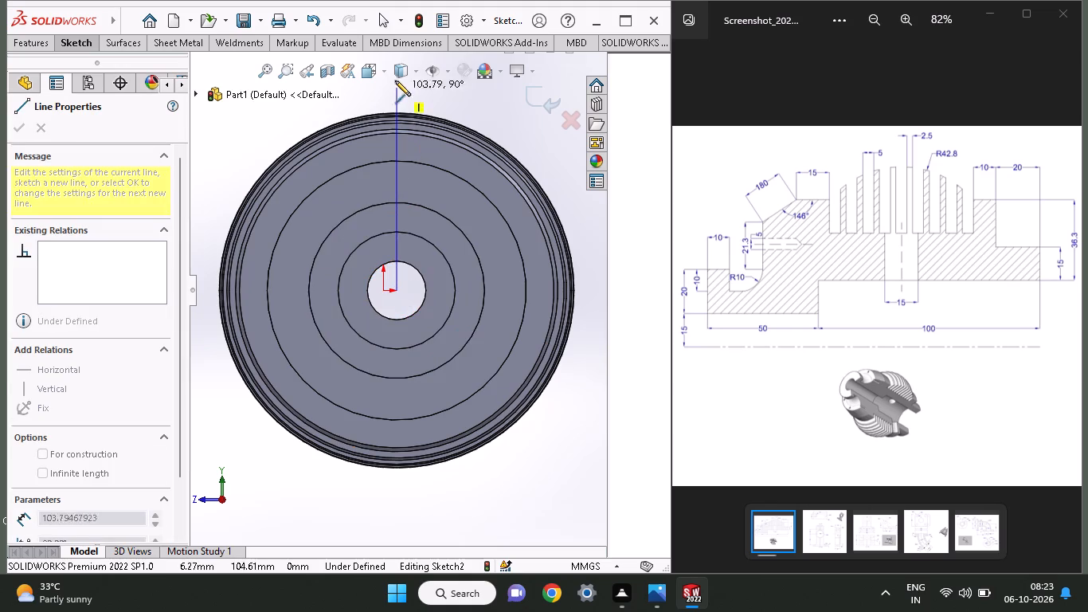
{"action": "left_click", "coordinate": [393, 96]}
{"action": "left_click", "coordinate": [397, 288]}
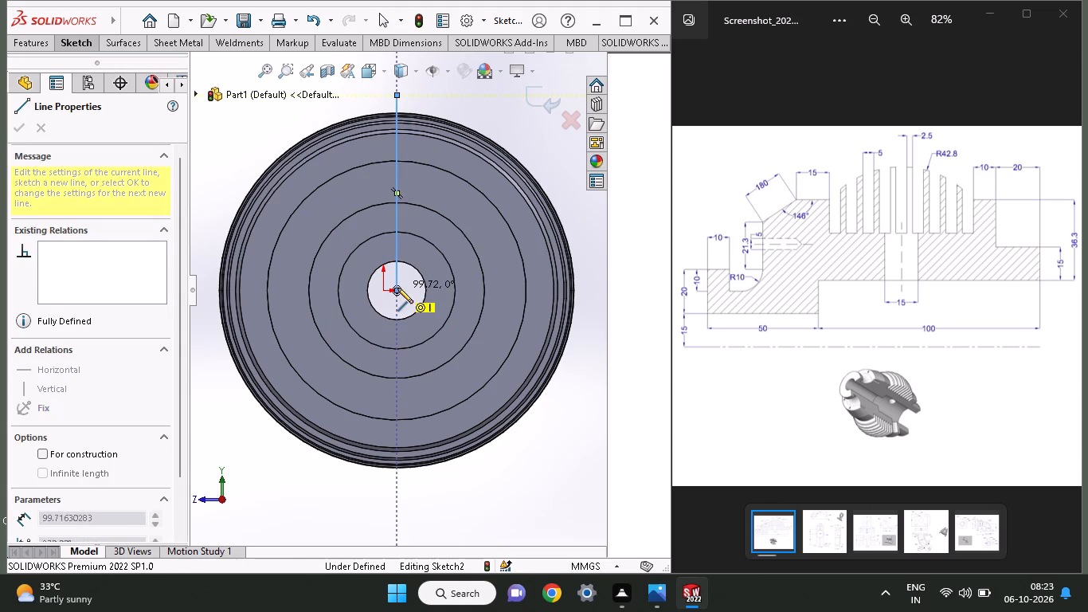
{"action": "left_click", "coordinate": [590, 291]}
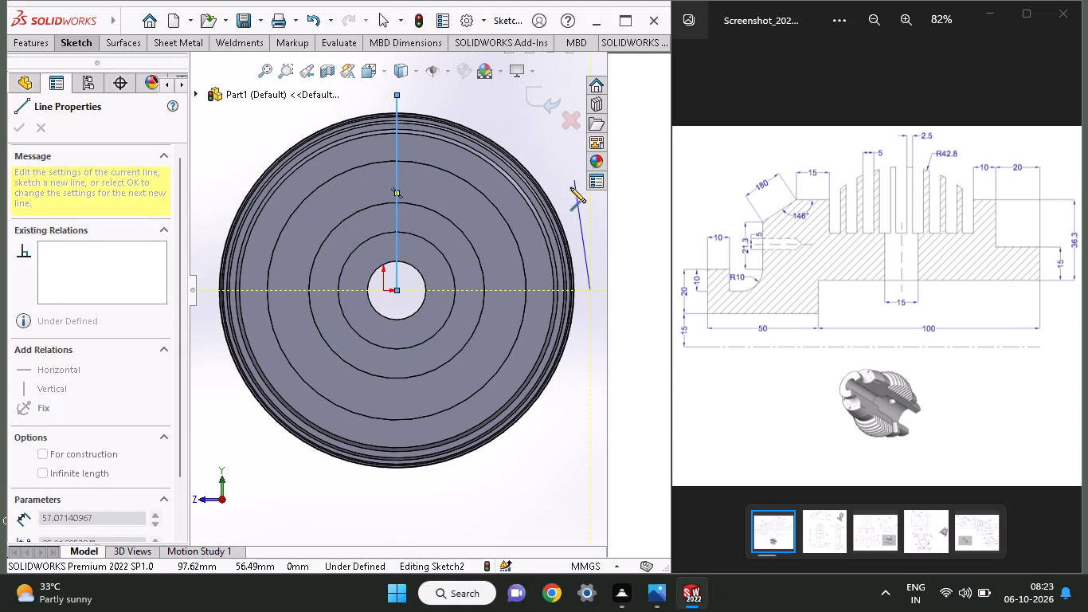
{"action": "scroll", "coordinate": [570, 190], "scroll_direction": "up", "scroll_amount": 3, "text": "ctrl"}
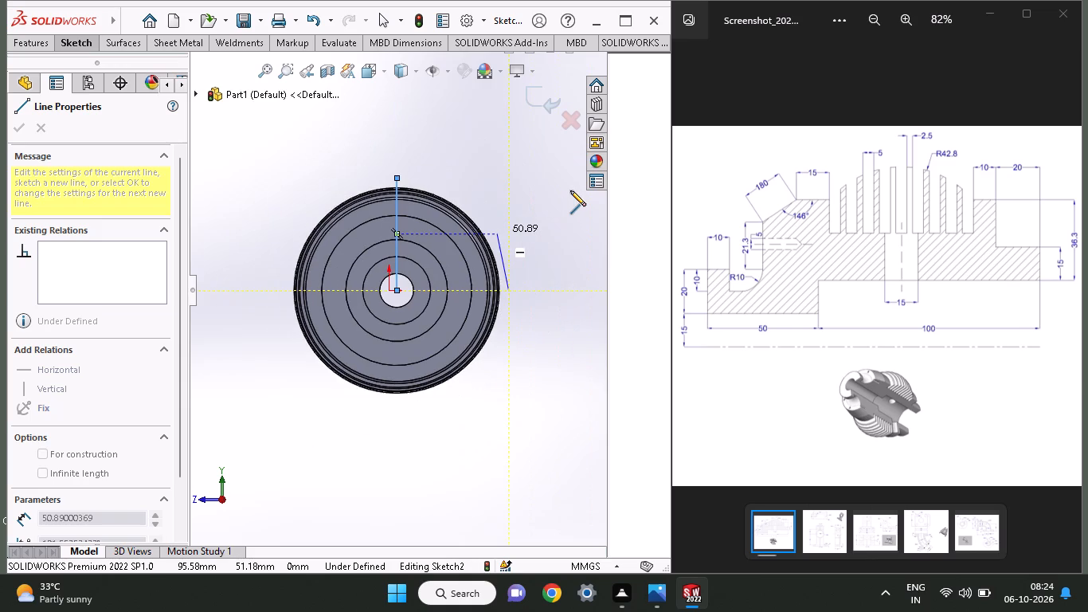
{"action": "left_click", "coordinate": [513, 178]}
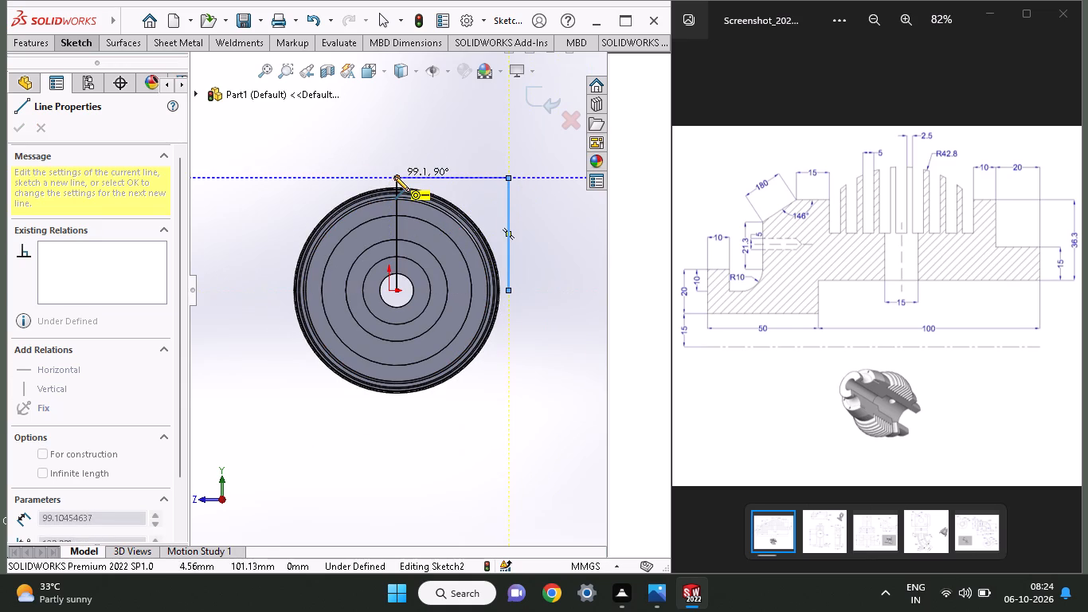
{"action": "left_click", "coordinate": [394, 176]}
{"action": "right_click", "coordinate": [370, 150]}
{"action": "left_click", "coordinate": [374, 156]}
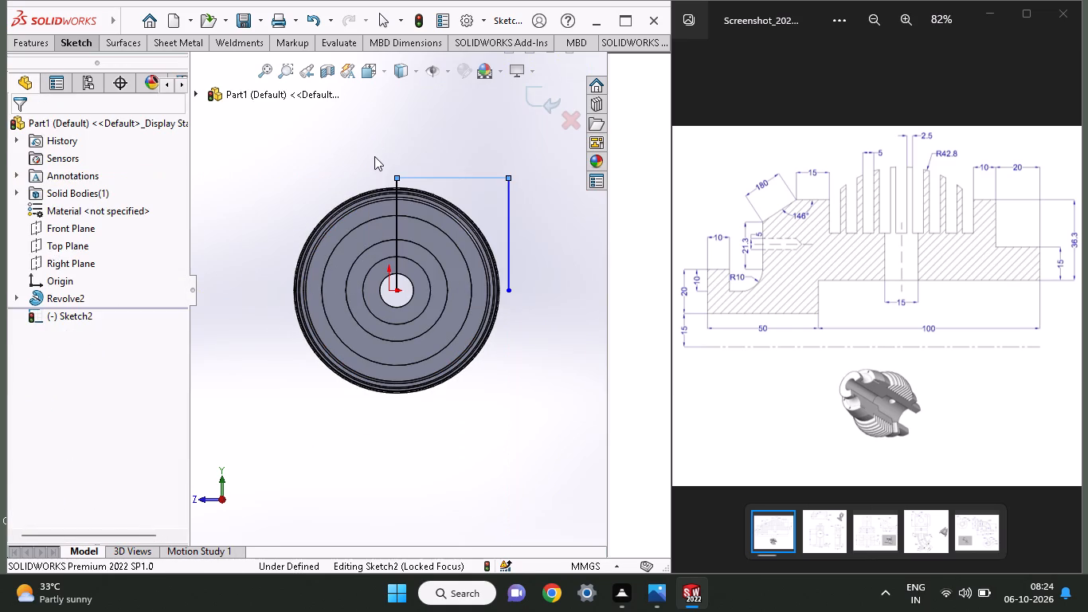
Close the square with a horizontal line about 99 mm long from the bore centre to the open corner.
{"action": "left_click", "coordinate": [71, 38]}
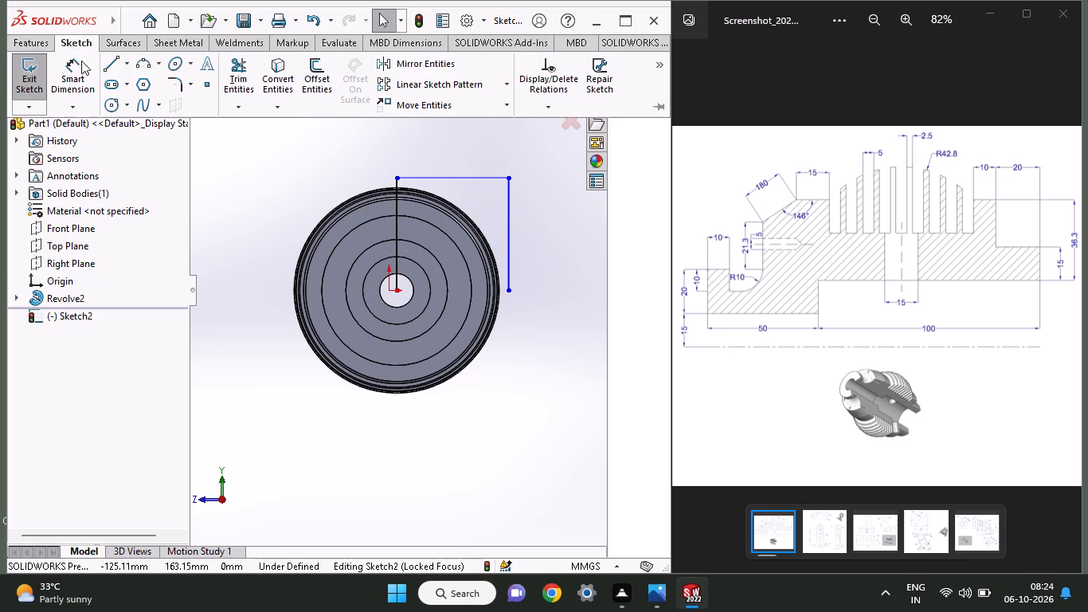
{"action": "left_click", "coordinate": [105, 58]}
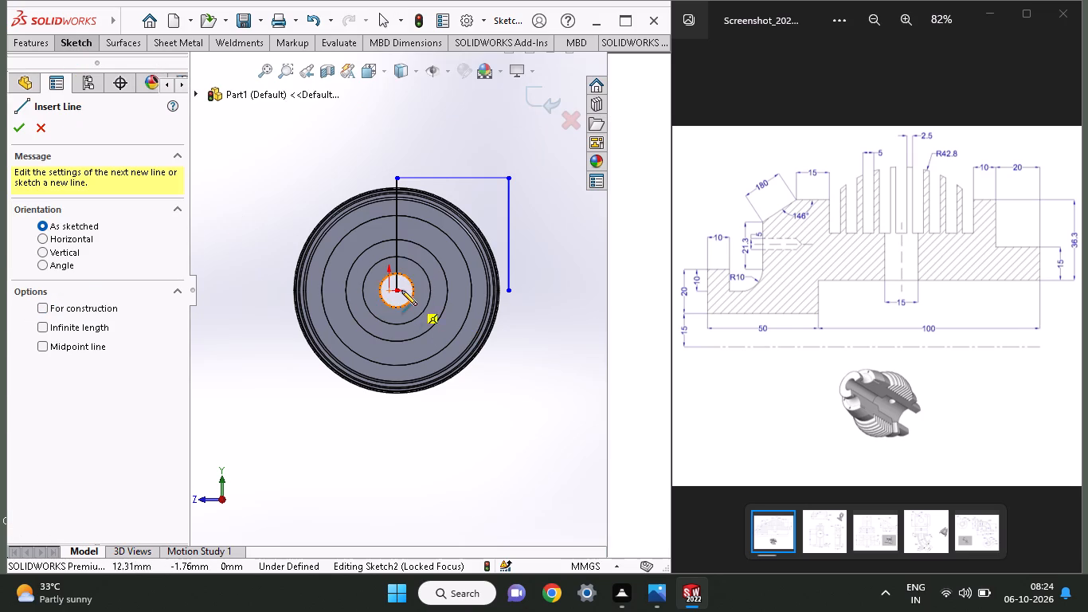
{"action": "left_click", "coordinate": [401, 289]}
{"action": "left_click", "coordinate": [513, 293]}
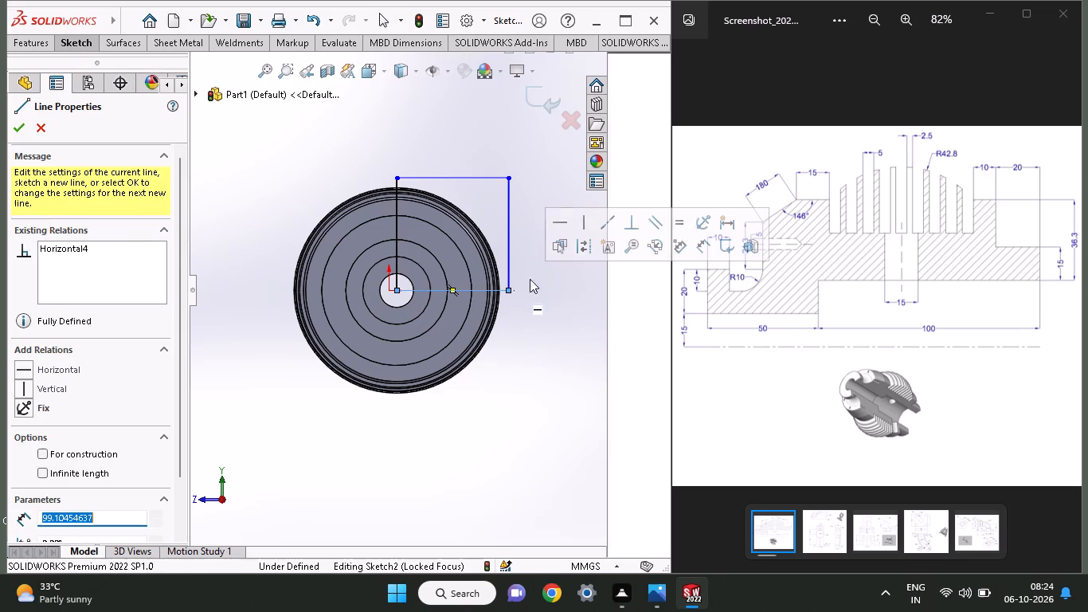
{"action": "right_click", "coordinate": [541, 268]}
{"action": "left_click", "coordinate": [552, 276]}
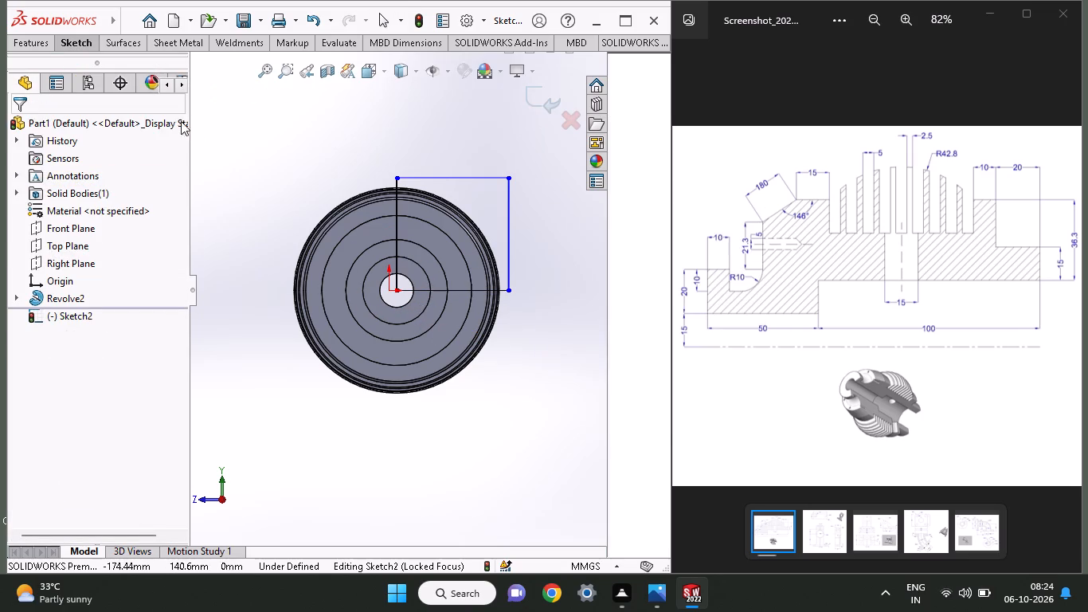
Extrude-cut the square's three regions through the part, 267 mm in direction 1 and 81 mm in direction 2.
{"action": "left_click", "coordinate": [42, 38]}
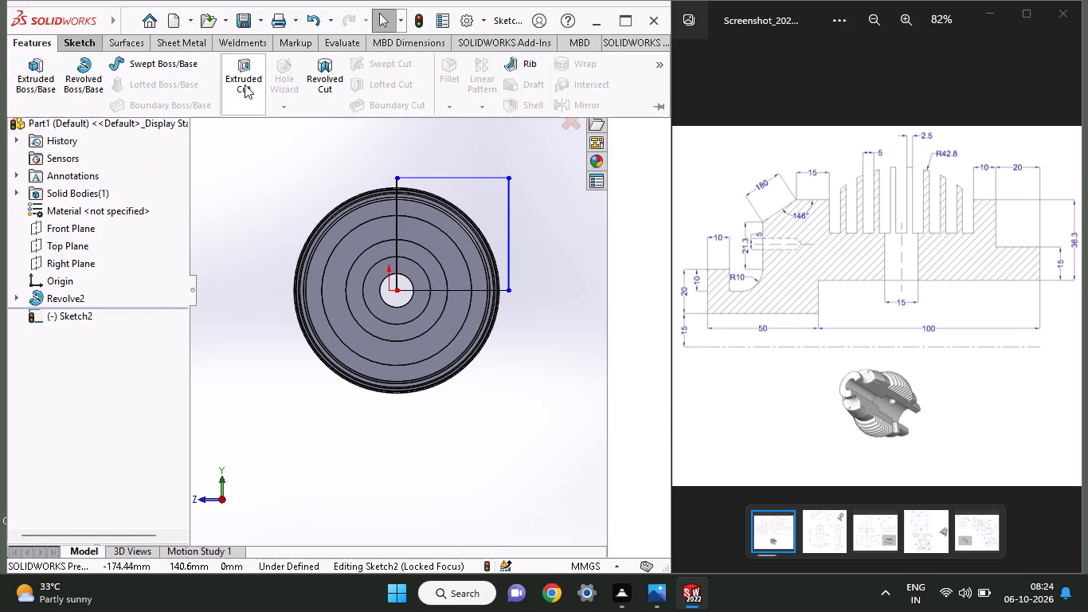
{"action": "left_click", "coordinate": [245, 84]}
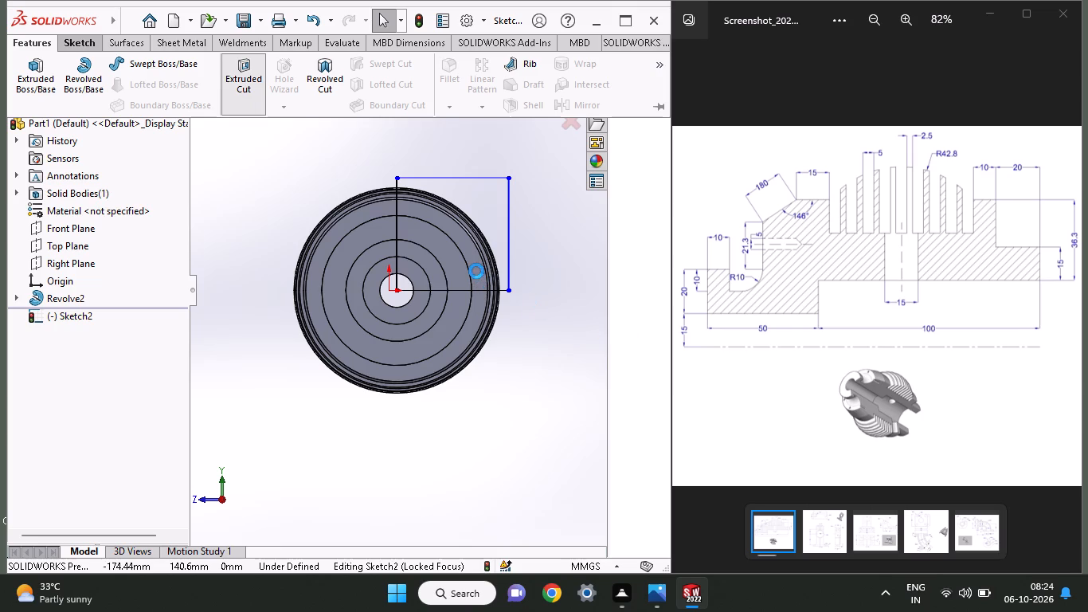
{"action": "left_click", "coordinate": [320, 305]}
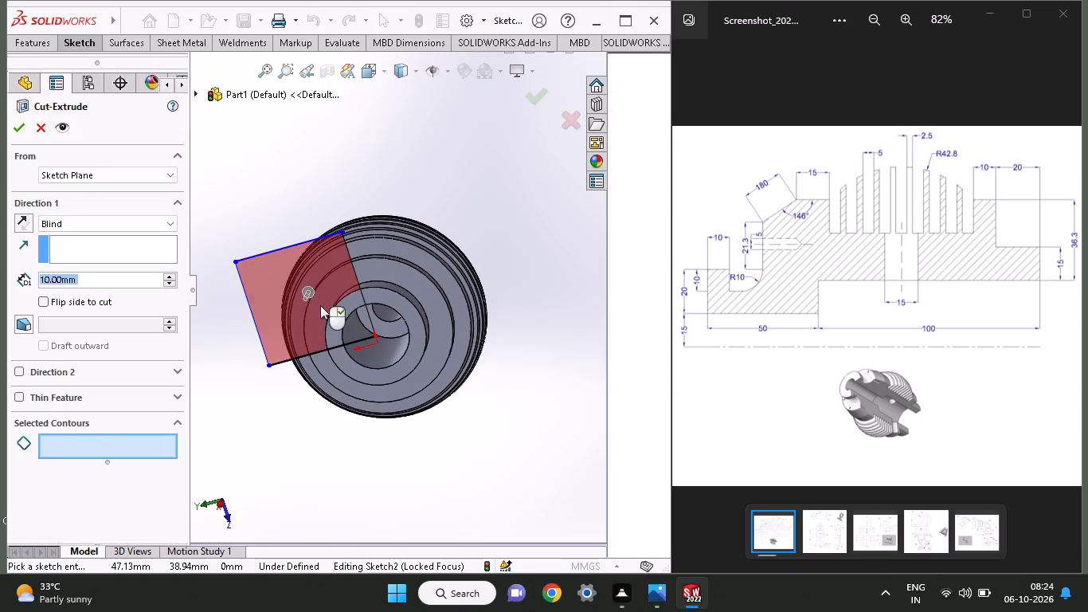
{"action": "left_click", "coordinate": [342, 322]}
{"action": "left_click", "coordinate": [362, 324]}
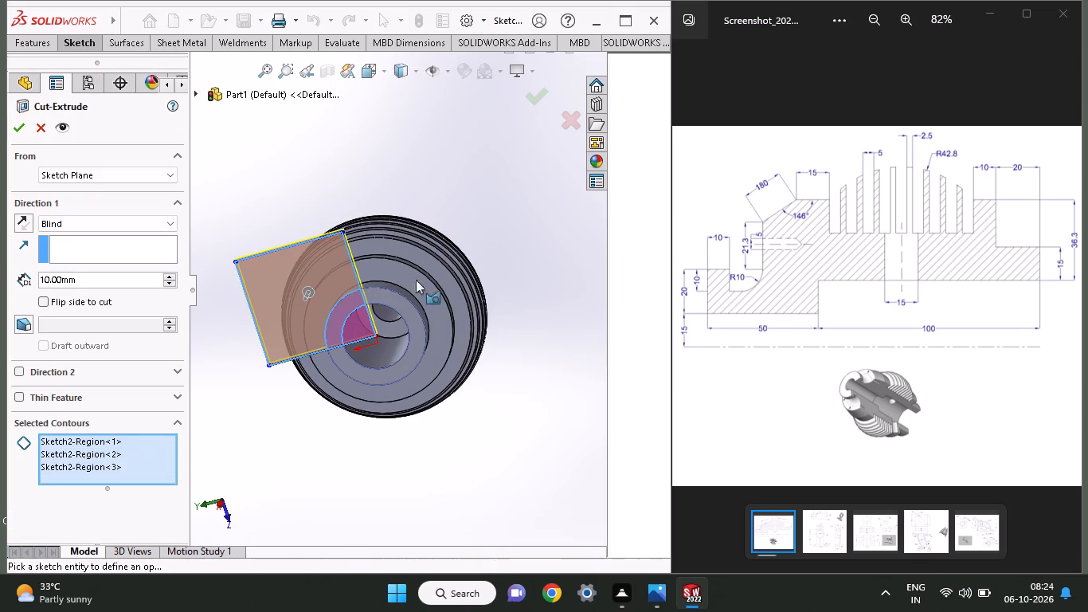
{"action": "middle_click_drag", "start_coordinate": [434, 214], "coordinate": [434, 381]}
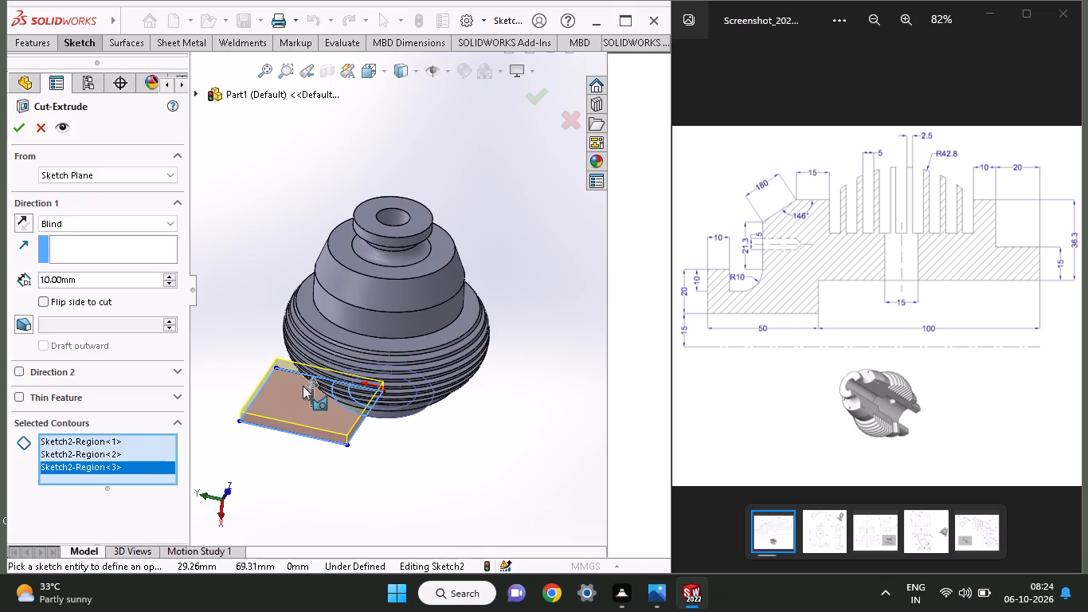
{"action": "left_click_drag", "start_coordinate": [309, 381], "coordinate": [345, 151]}
{"action": "middle_click_drag", "start_coordinate": [474, 257], "coordinate": [459, 354]}
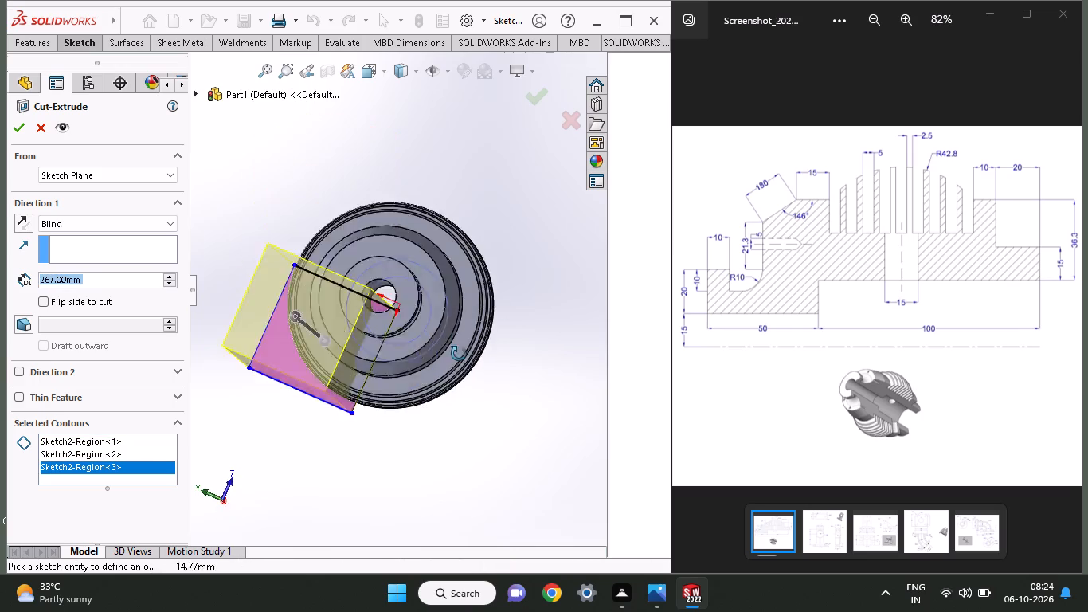
{"action": "middle_click_drag", "start_coordinate": [459, 354], "coordinate": [581, 185]}
{"action": "left_click_drag", "start_coordinate": [300, 331], "coordinate": [280, 374]}
{"action": "left_click", "coordinate": [18, 131]}
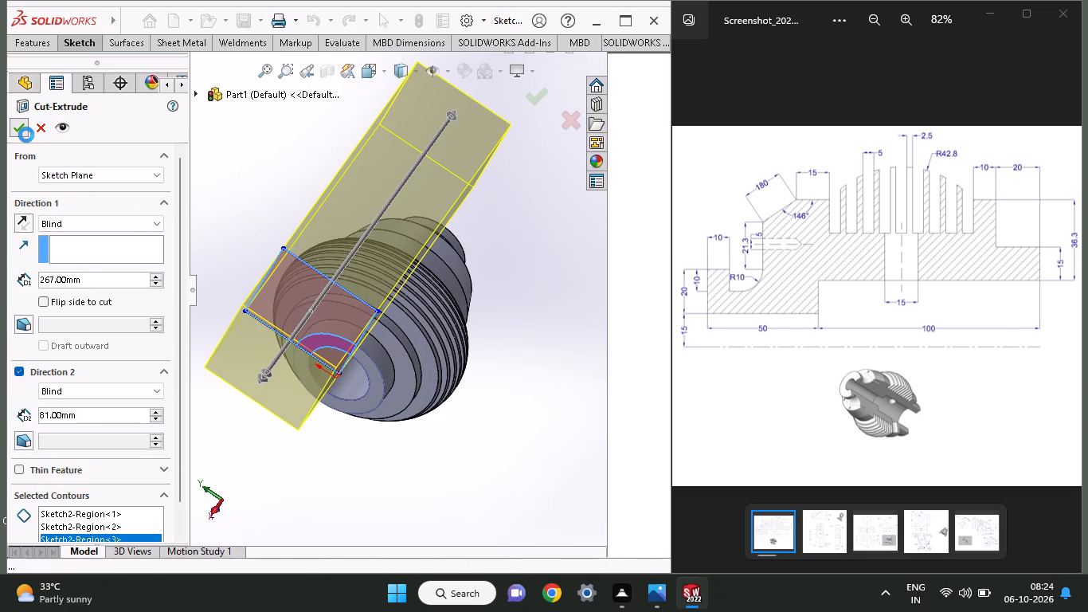
Examine the quarter cutaway of the finned part from several sides against the reference picture.
{"action": "scroll", "coordinate": [470, 409], "scroll_direction": "up", "scroll_amount": 2}
{"action": "middle_click_drag", "start_coordinate": [470, 409], "coordinate": [526, 407]}
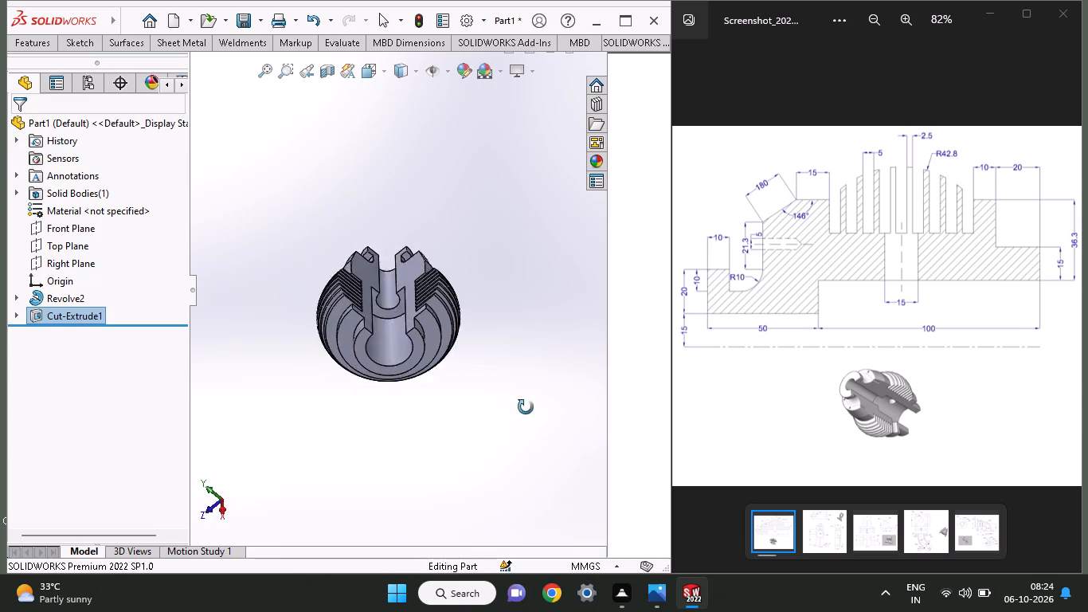
{"action": "middle_click_drag", "start_coordinate": [526, 407], "coordinate": [731, 422]}
{"action": "middle_click_drag", "start_coordinate": [488, 352], "coordinate": [438, 473]}
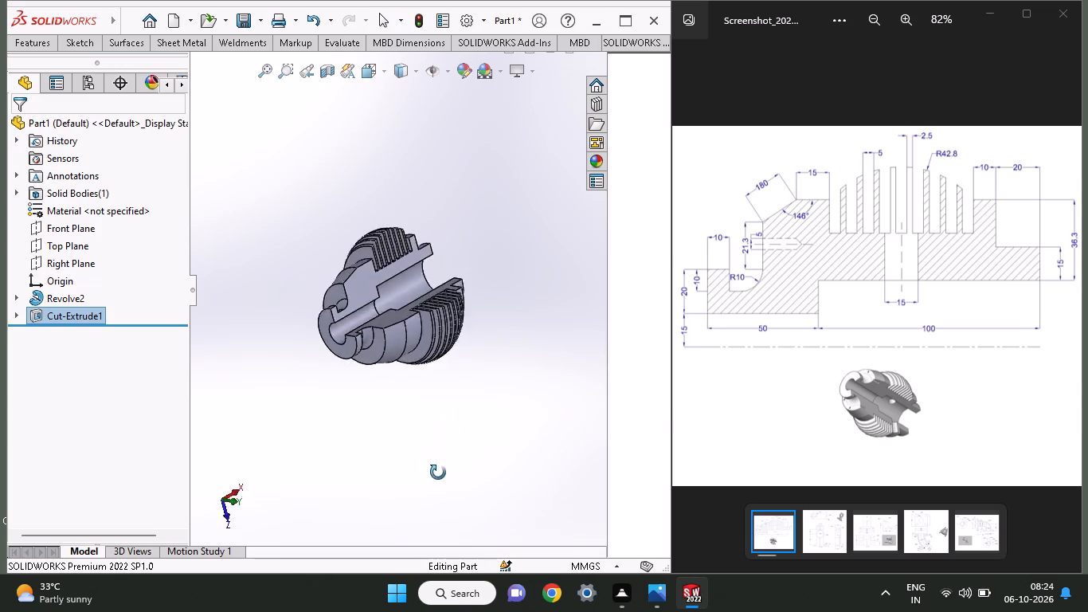
{"action": "middle_click_drag", "start_coordinate": [438, 473], "coordinate": [413, 476]}
{"action": "middle_click_drag", "start_coordinate": [466, 297], "coordinate": [571, 456]}
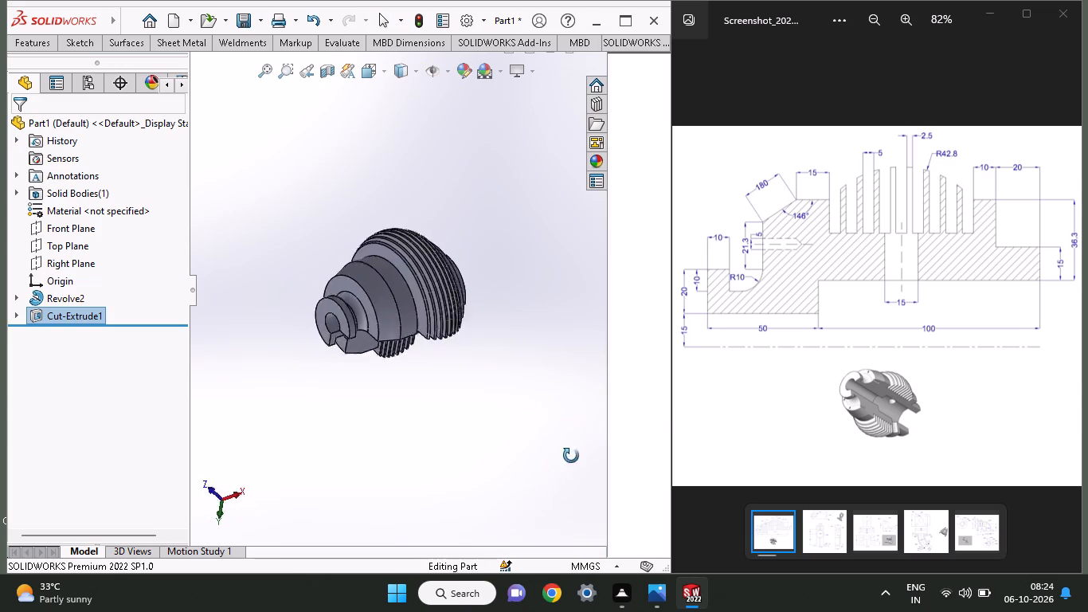
{"action": "middle_click_drag", "start_coordinate": [571, 456], "coordinate": [566, 302]}
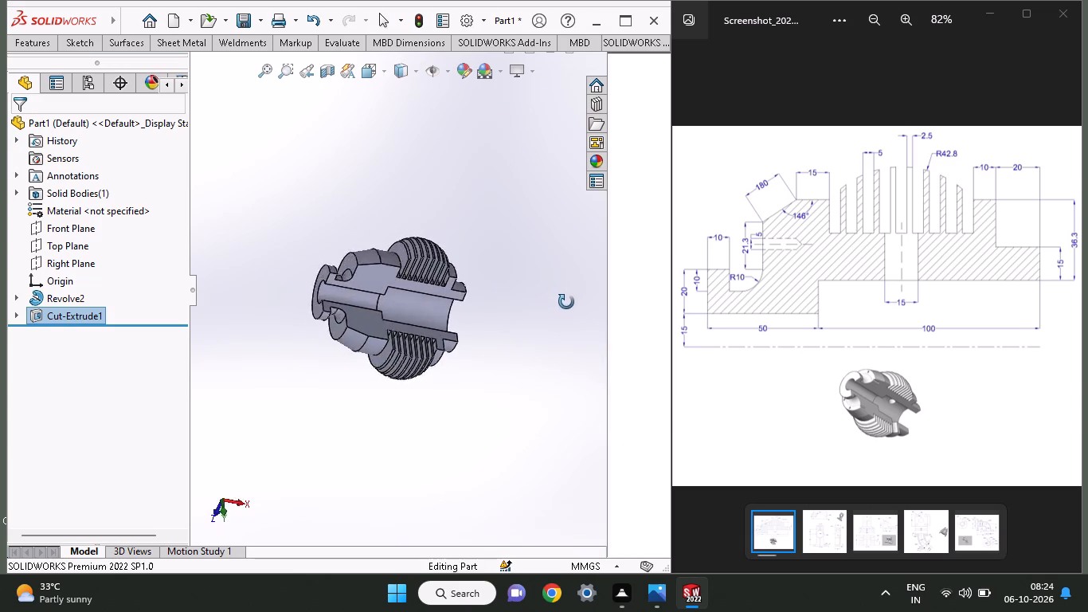
{"action": "middle_click_drag", "start_coordinate": [566, 302], "coordinate": [593, 344]}
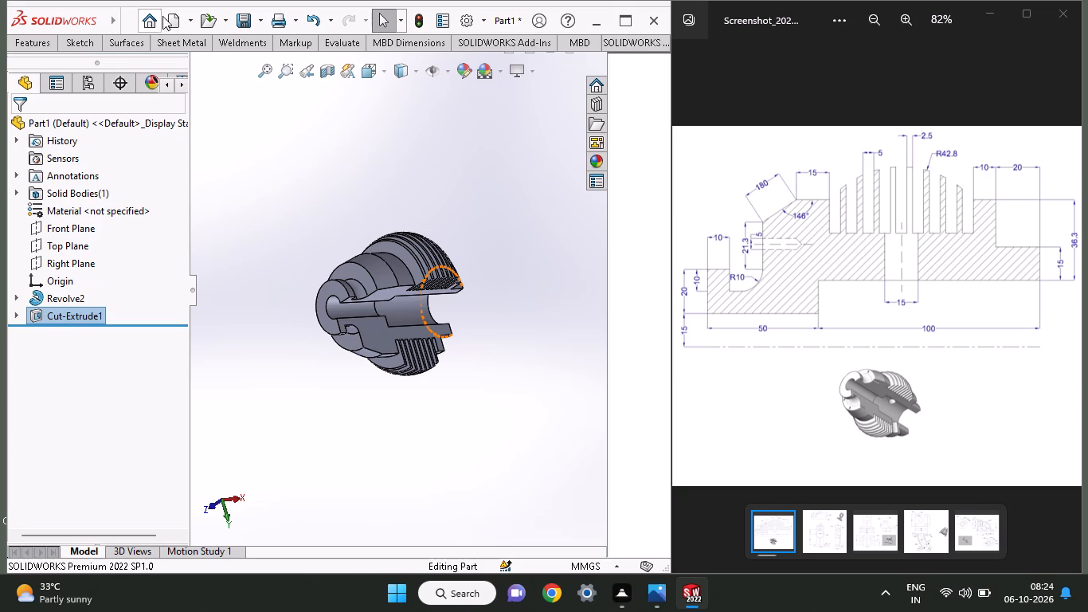
Save the part in Documents as "100 ex- 74" in SOLIDWORKS Part format.
{"action": "left_click", "coordinate": [261, 22]}
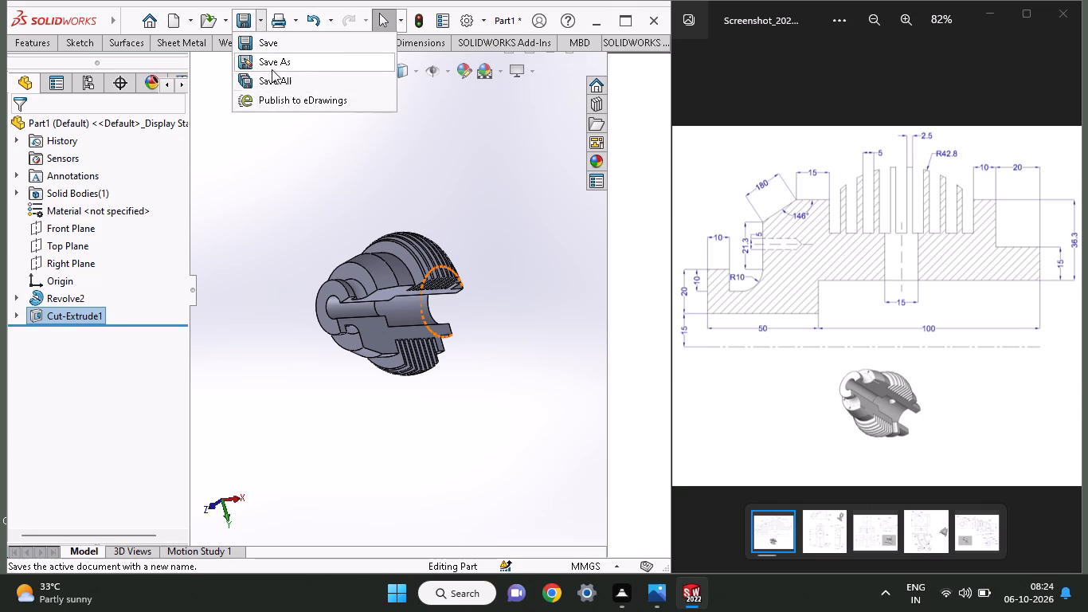
{"action": "left_click", "coordinate": [272, 68]}
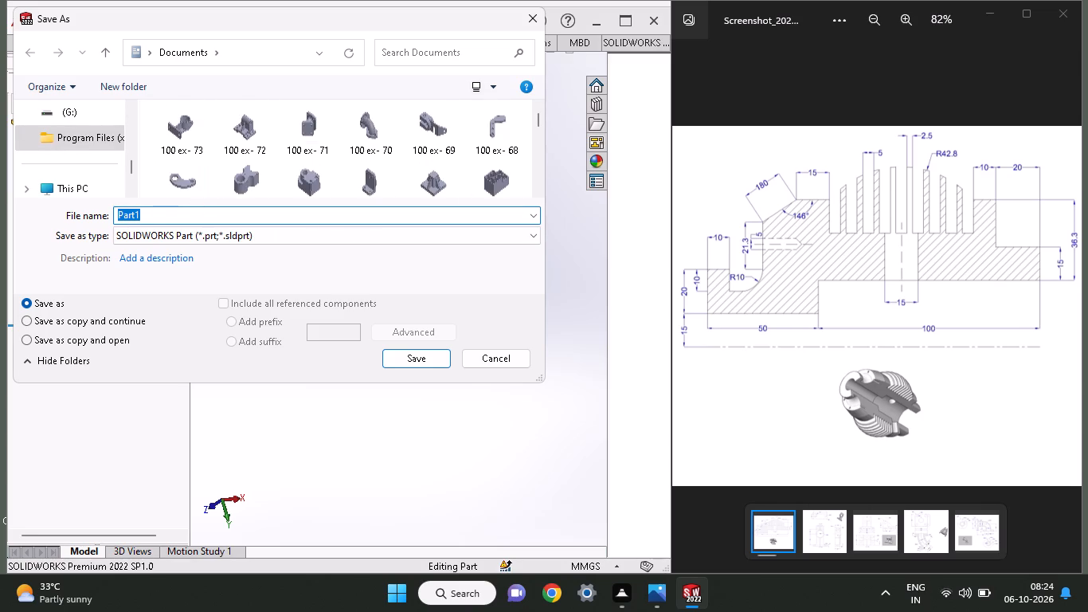
{"action": "type", "text": "100"}
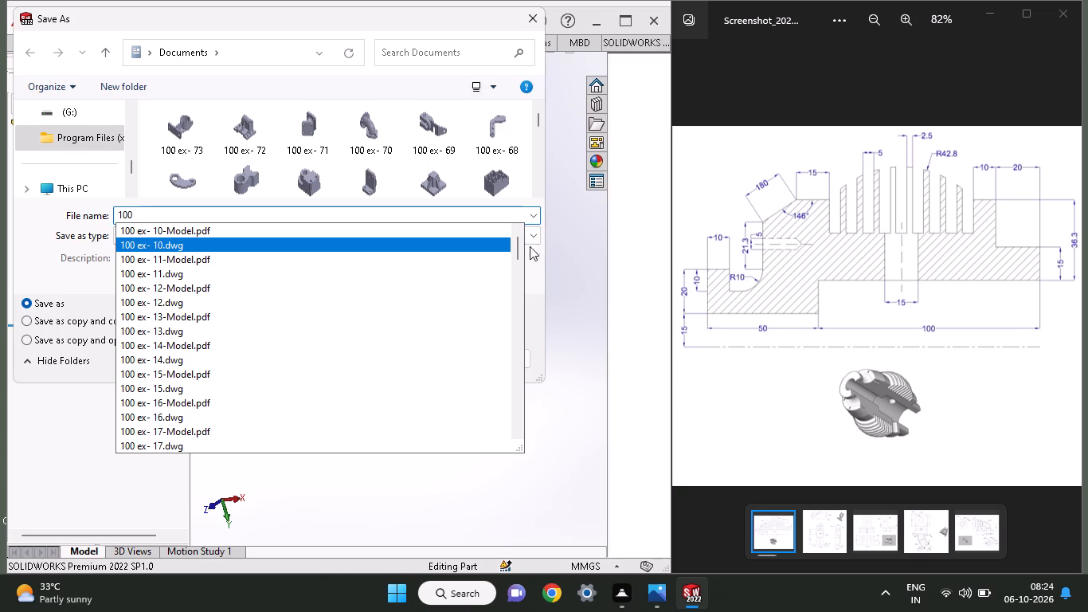
{"action": "left_click_drag", "start_coordinate": [519, 250], "coordinate": [525, 441]}
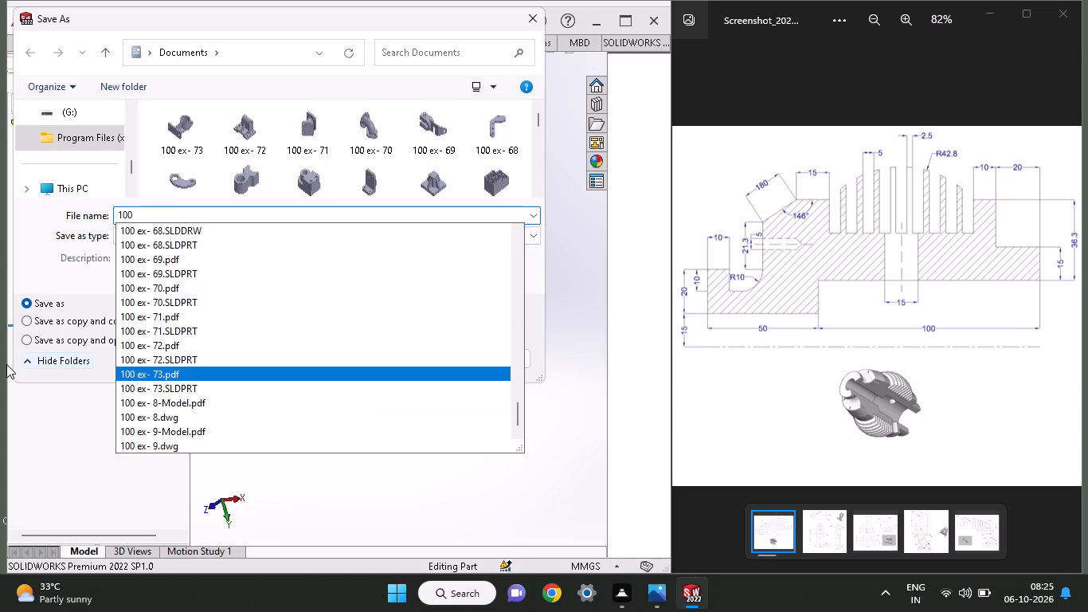
{"action": "left_click", "coordinate": [159, 387]}
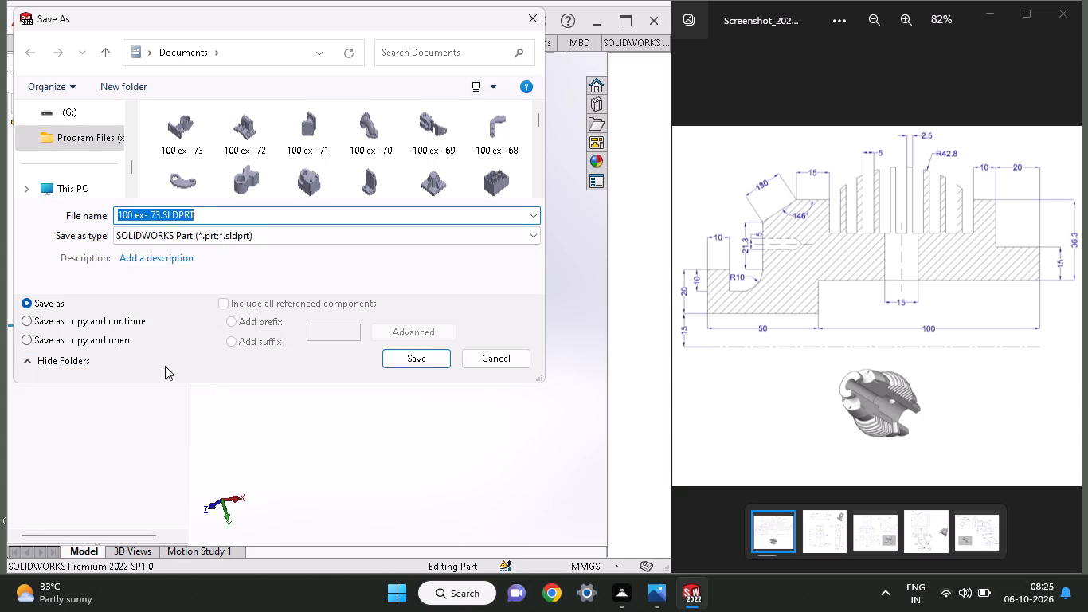
{"action": "left_click", "coordinate": [213, 214]}
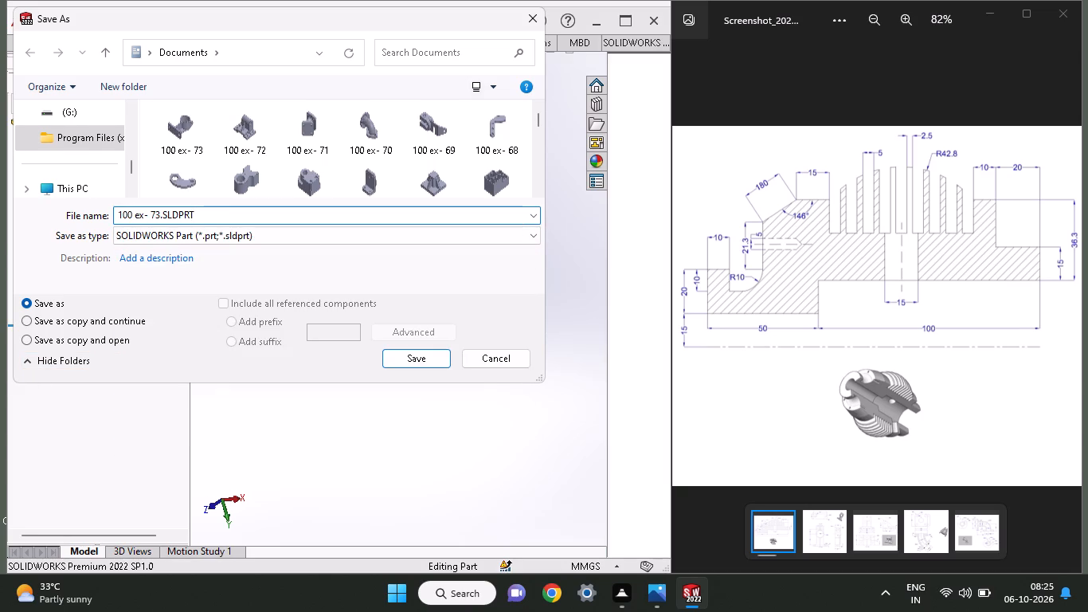
{"action": "key", "text": "BackSpace"}
{"action": "key", "text": "BackSpace"}
{"action": "key", "text": "BackSpace"}
{"action": "key", "text": "BackSpace"}
{"action": "key", "text": "BackSpace"}
{"action": "key", "text": "BackSpace"}
{"action": "key", "text": "BackSpace"}
{"action": "key", "text": "BackSpace"}
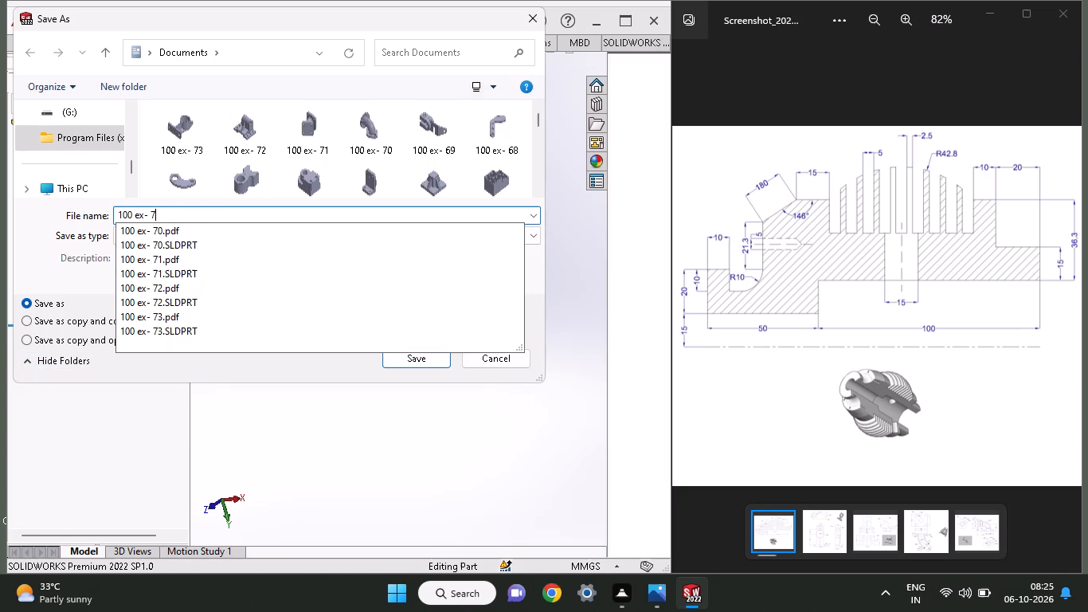
{"action": "key", "text": "4"}
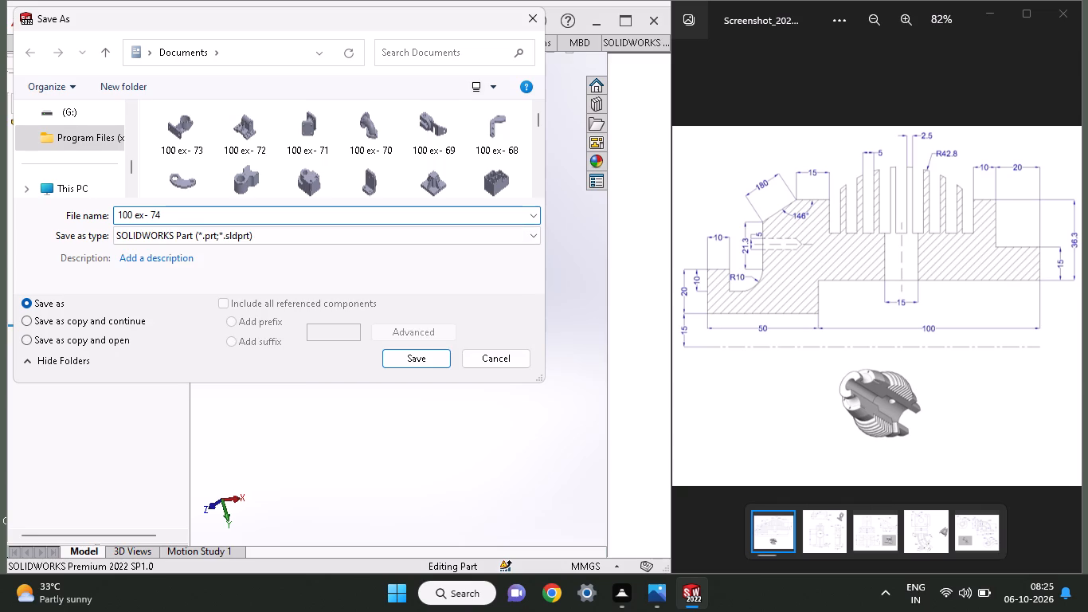
{"action": "left_click", "coordinate": [438, 364]}
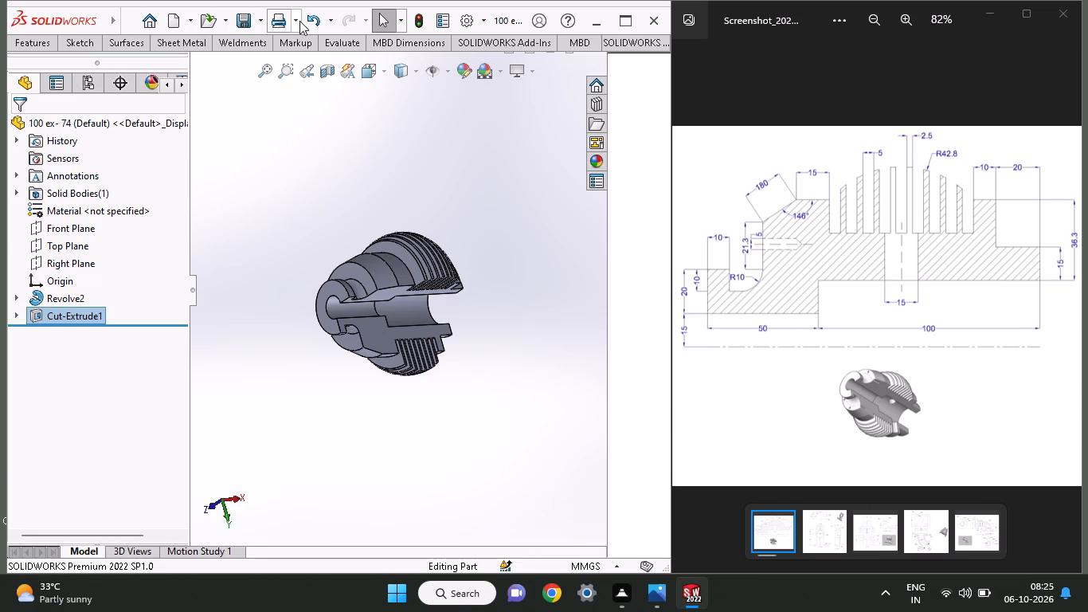
Save a PDF copy of the model as "100 ex- 74" in Documents.
{"action": "left_click", "coordinate": [263, 27]}
{"action": "left_click", "coordinate": [267, 64]}
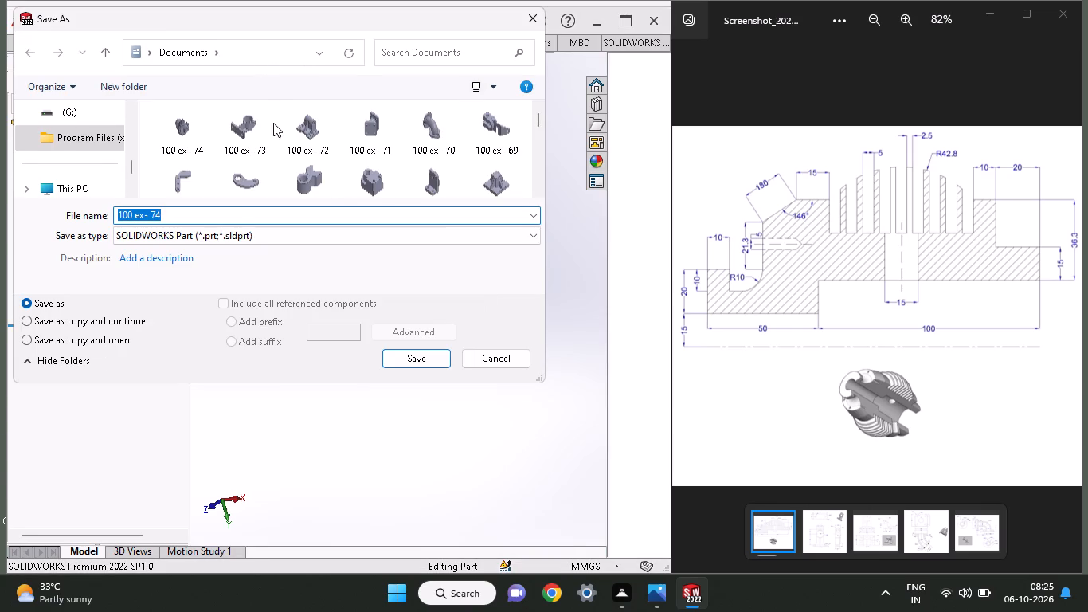
{"action": "left_click", "coordinate": [222, 244]}
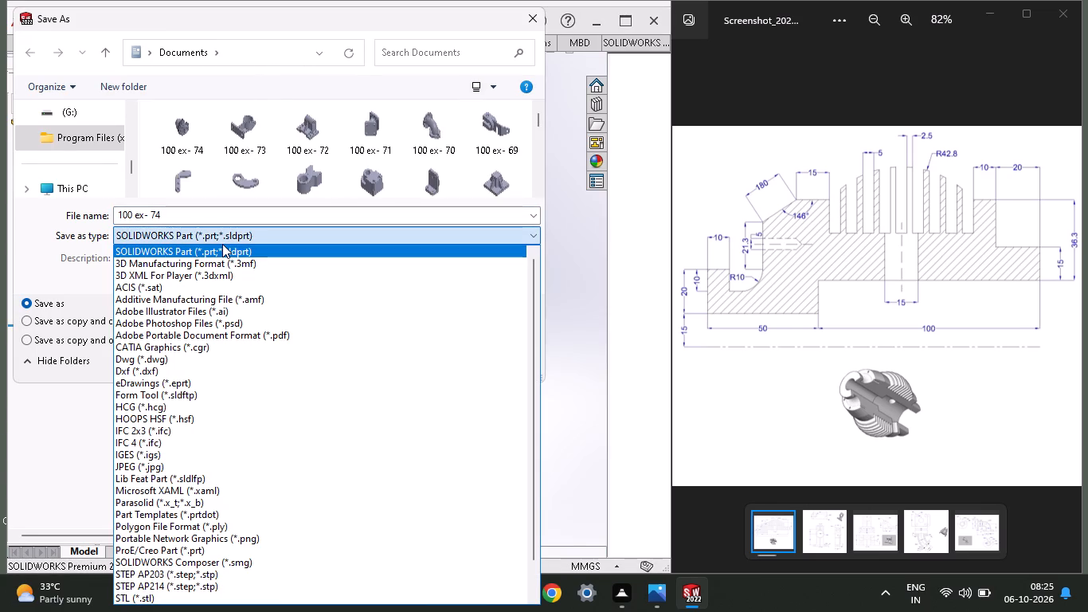
{"action": "left_click", "coordinate": [213, 335]}
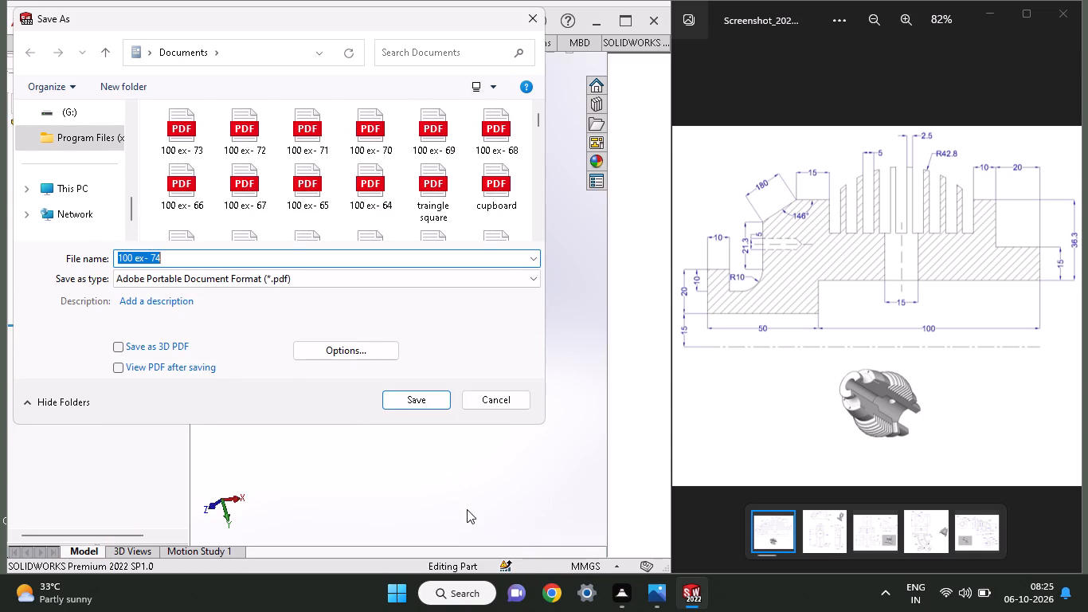
{"action": "left_click", "coordinate": [418, 409]}
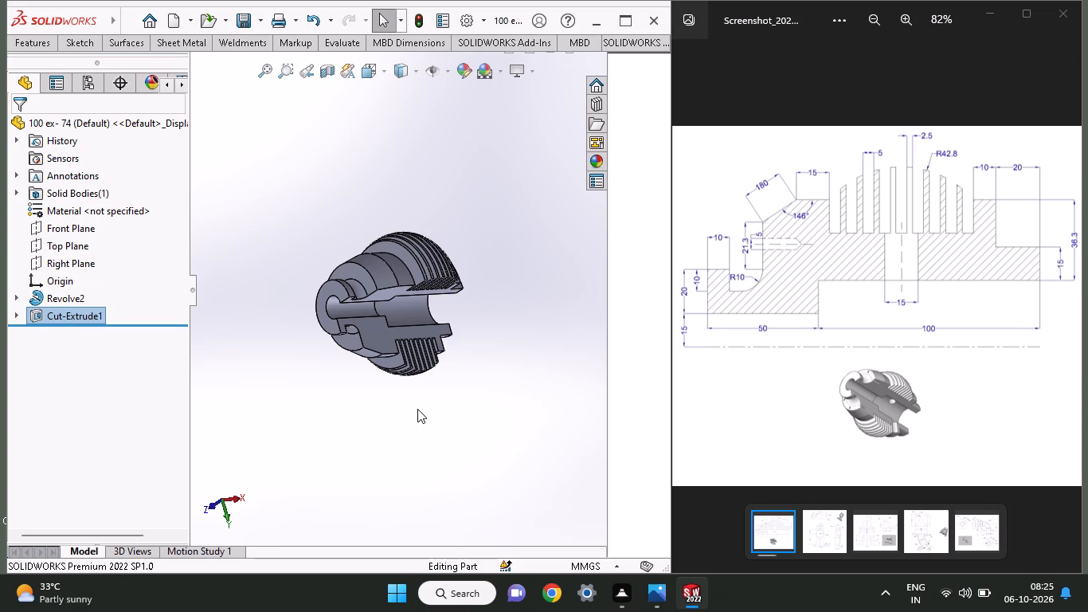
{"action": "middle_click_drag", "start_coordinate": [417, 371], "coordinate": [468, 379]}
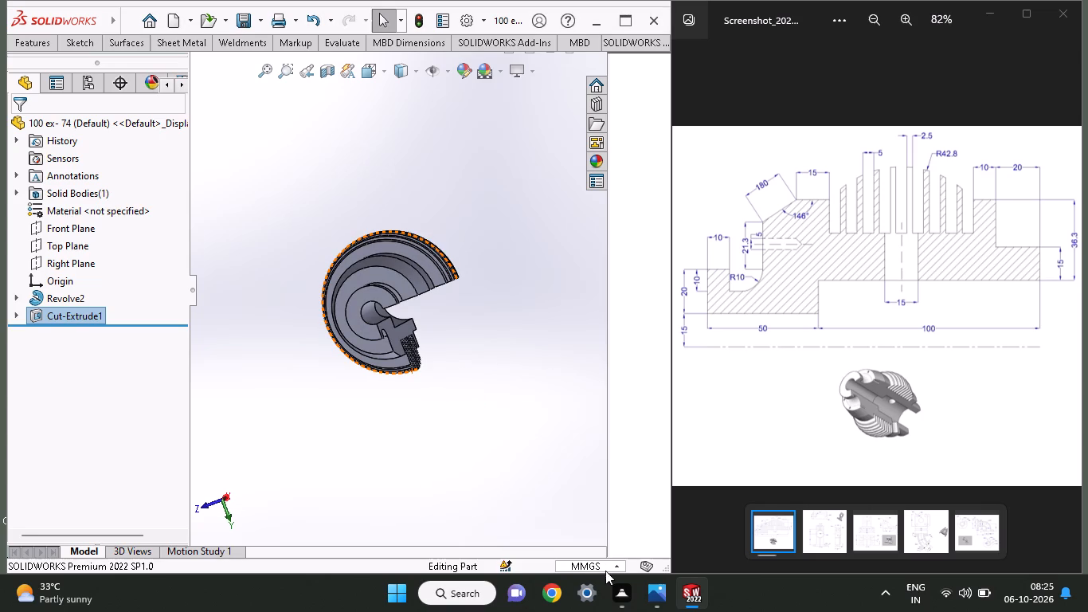